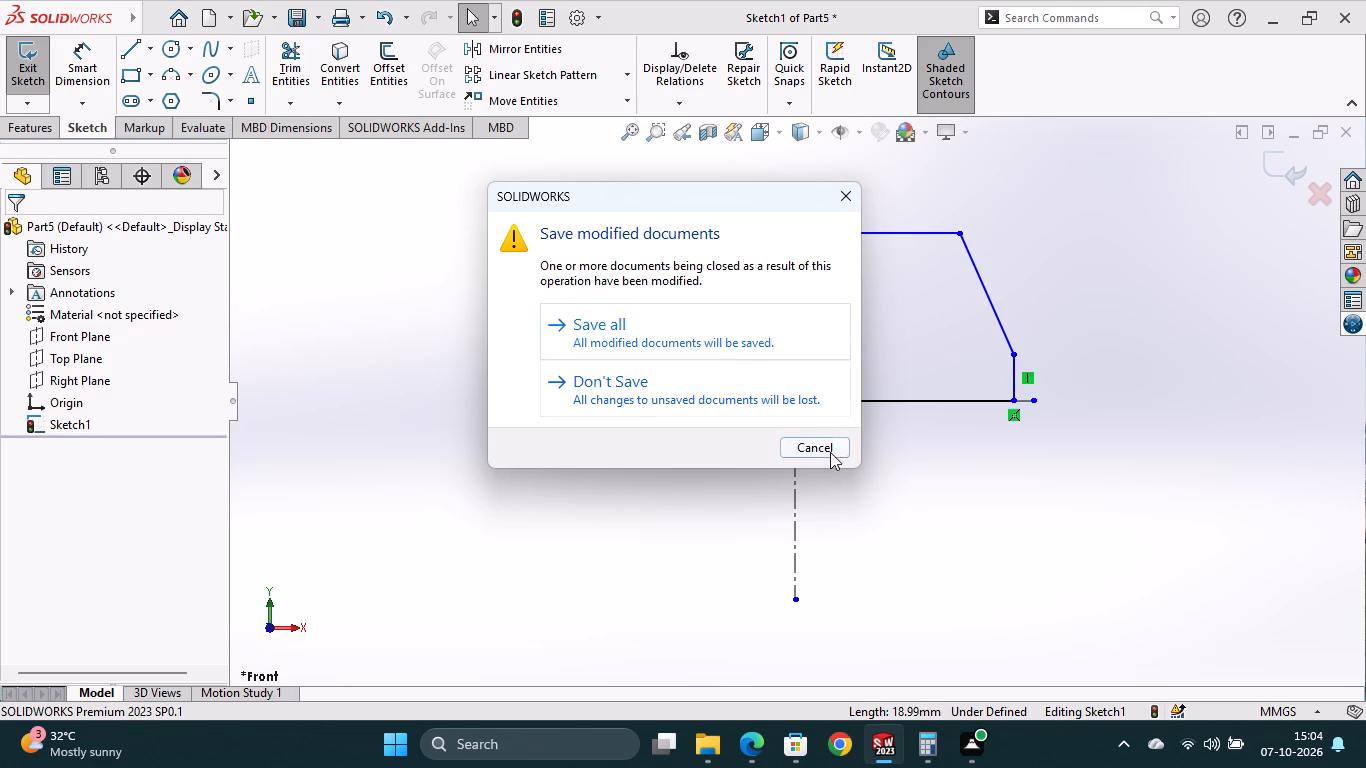
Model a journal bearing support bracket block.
Close the modified part document without saving its changes.
click(662, 386)
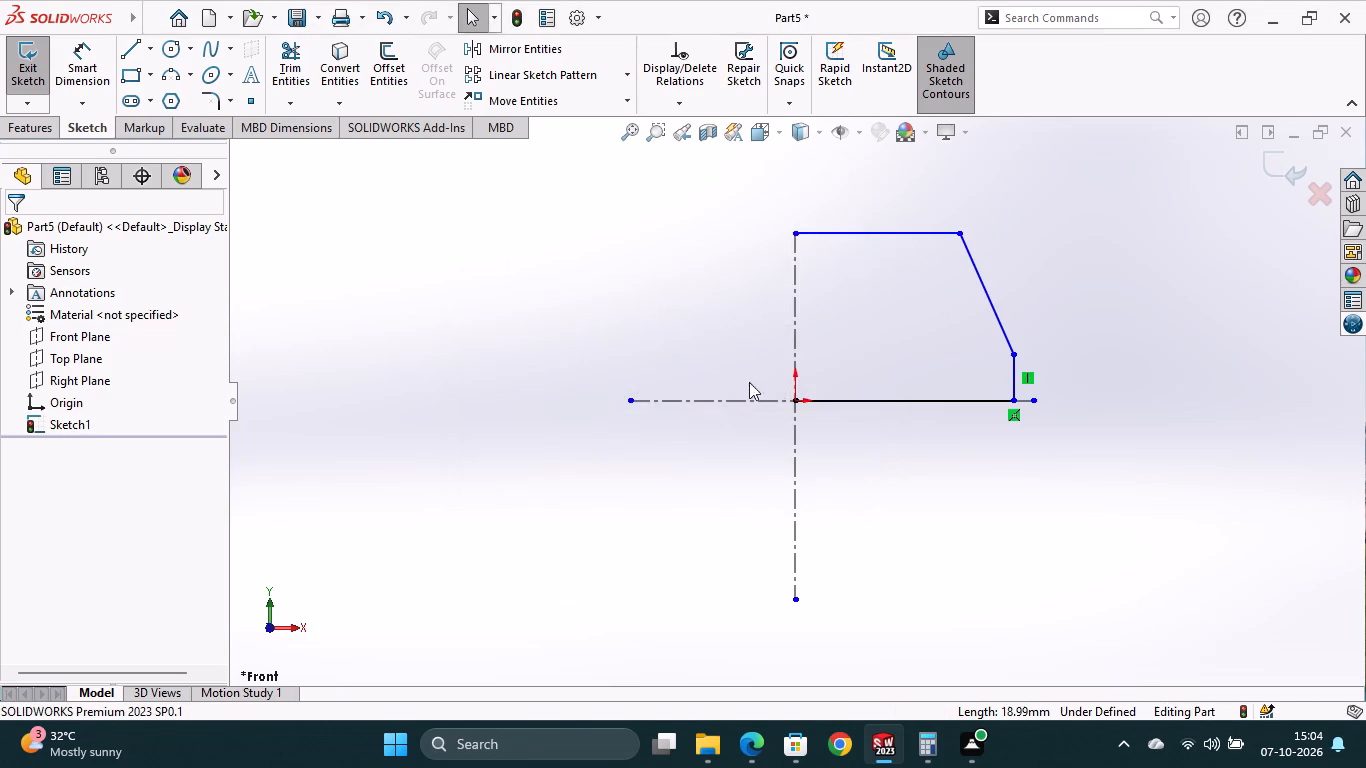
Create a new part document and start a sketch on the Front Plane.
click(211, 20)
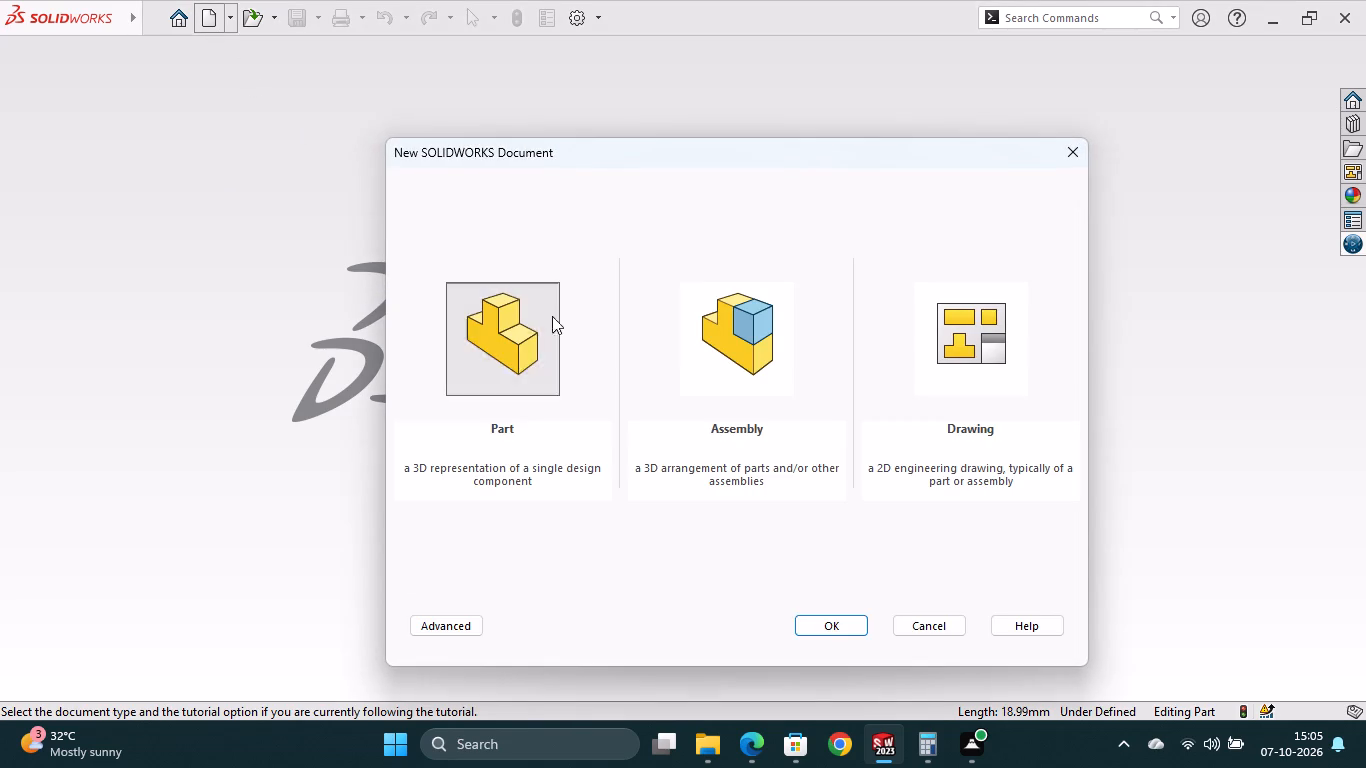
click(817, 620)
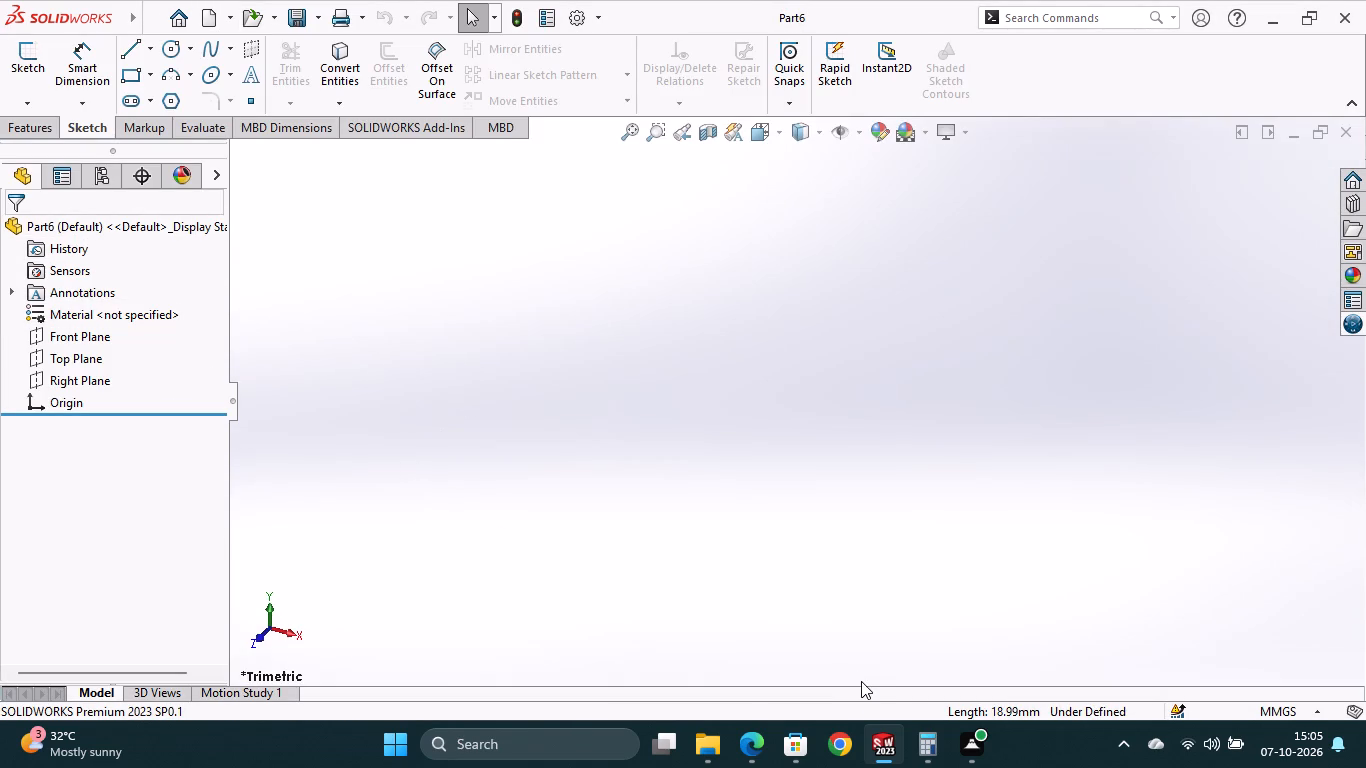
click(90, 338)
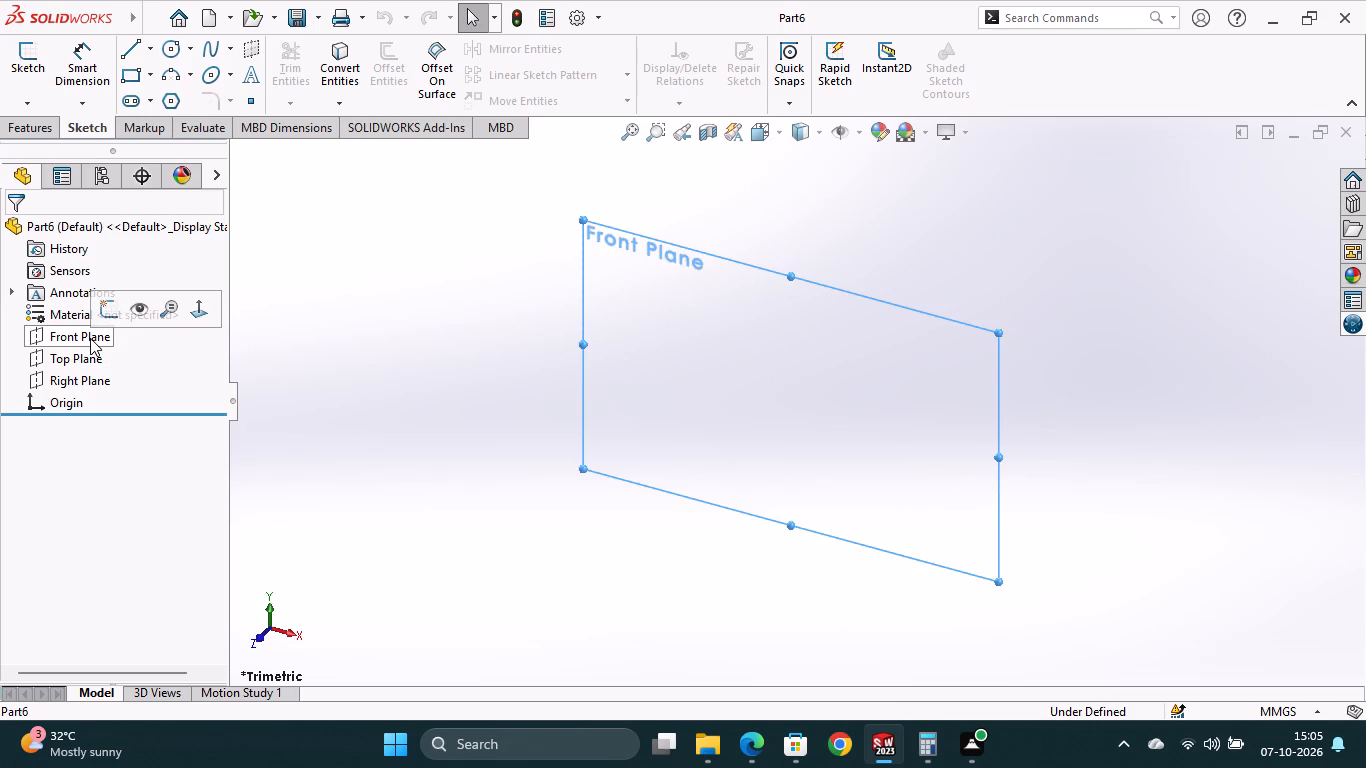
click(104, 310)
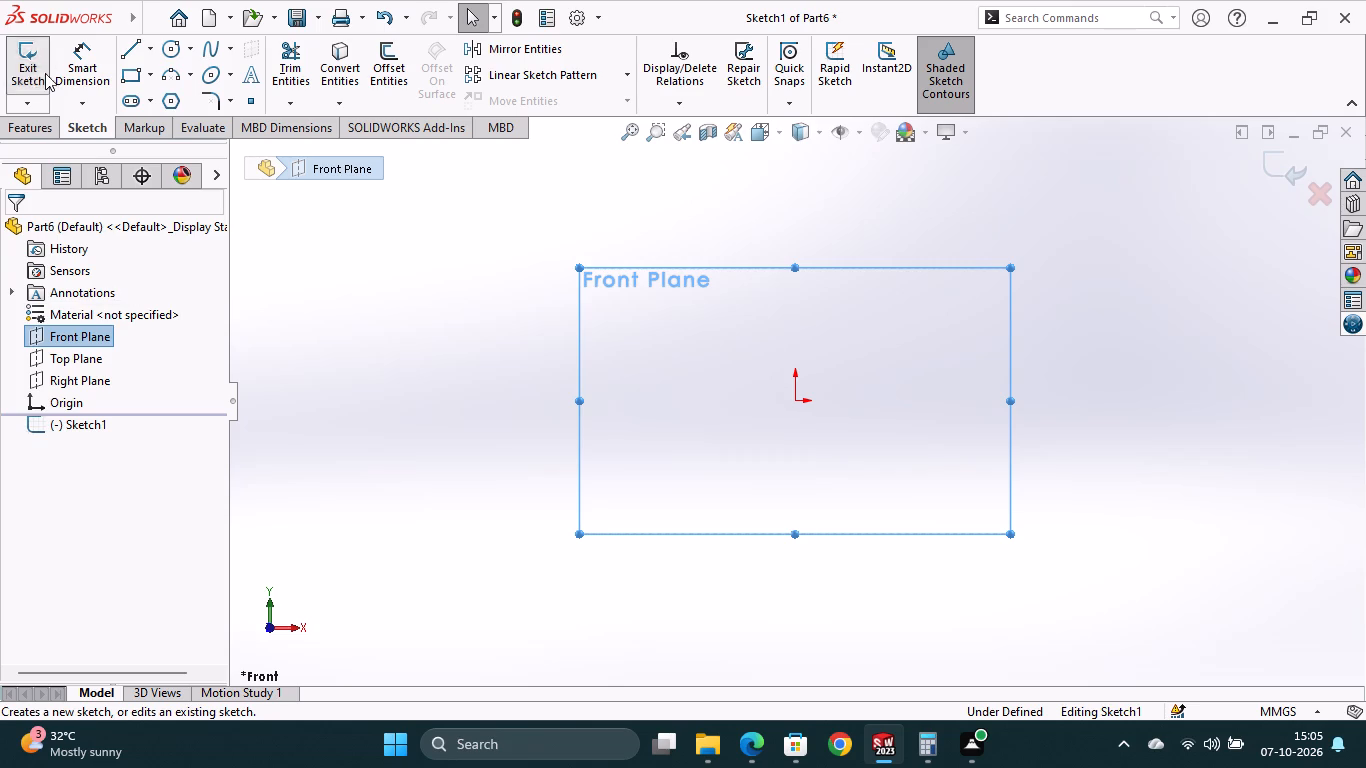
Sketch a closed six-sided profile from the origin, about 137 mm wide, with vertical ends about 21 mm high, sloped sides and a horizontal top.
click(131, 48)
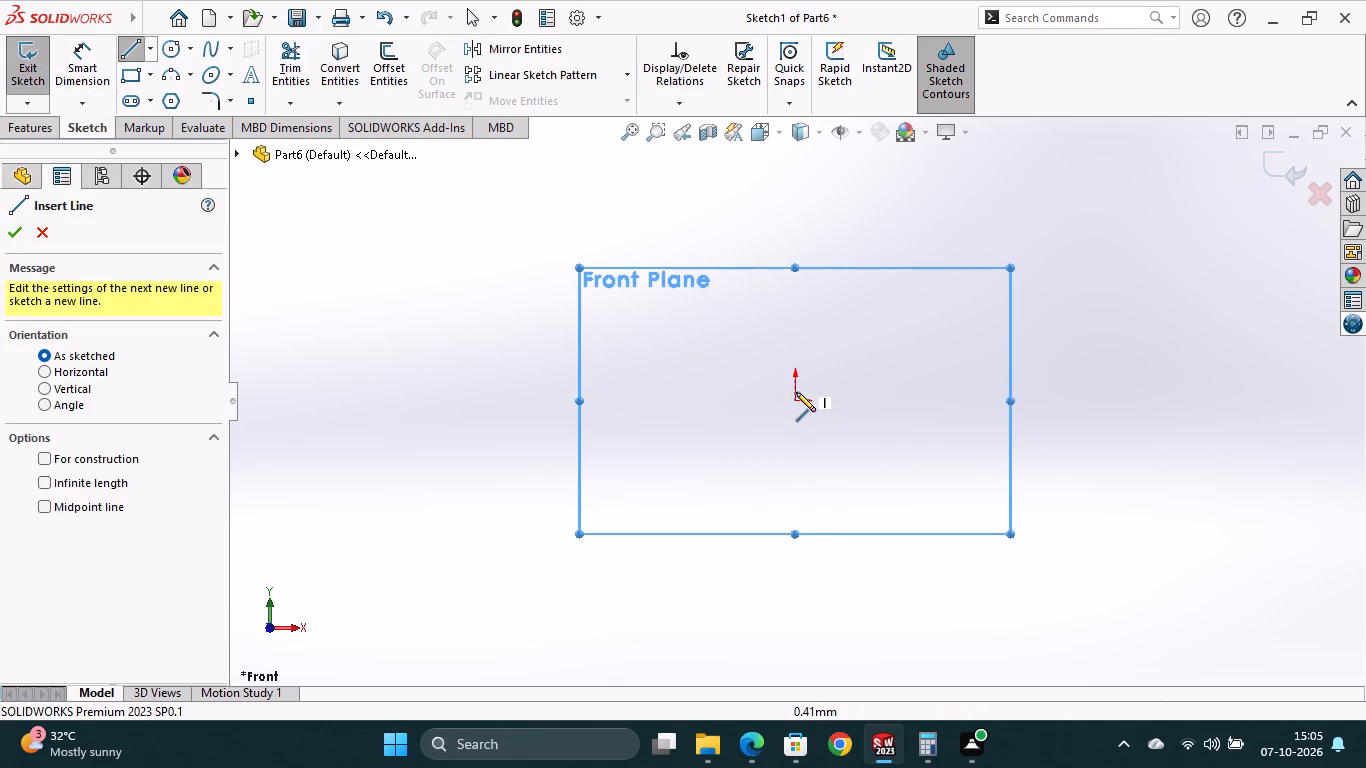
click(796, 397)
click(798, 351)
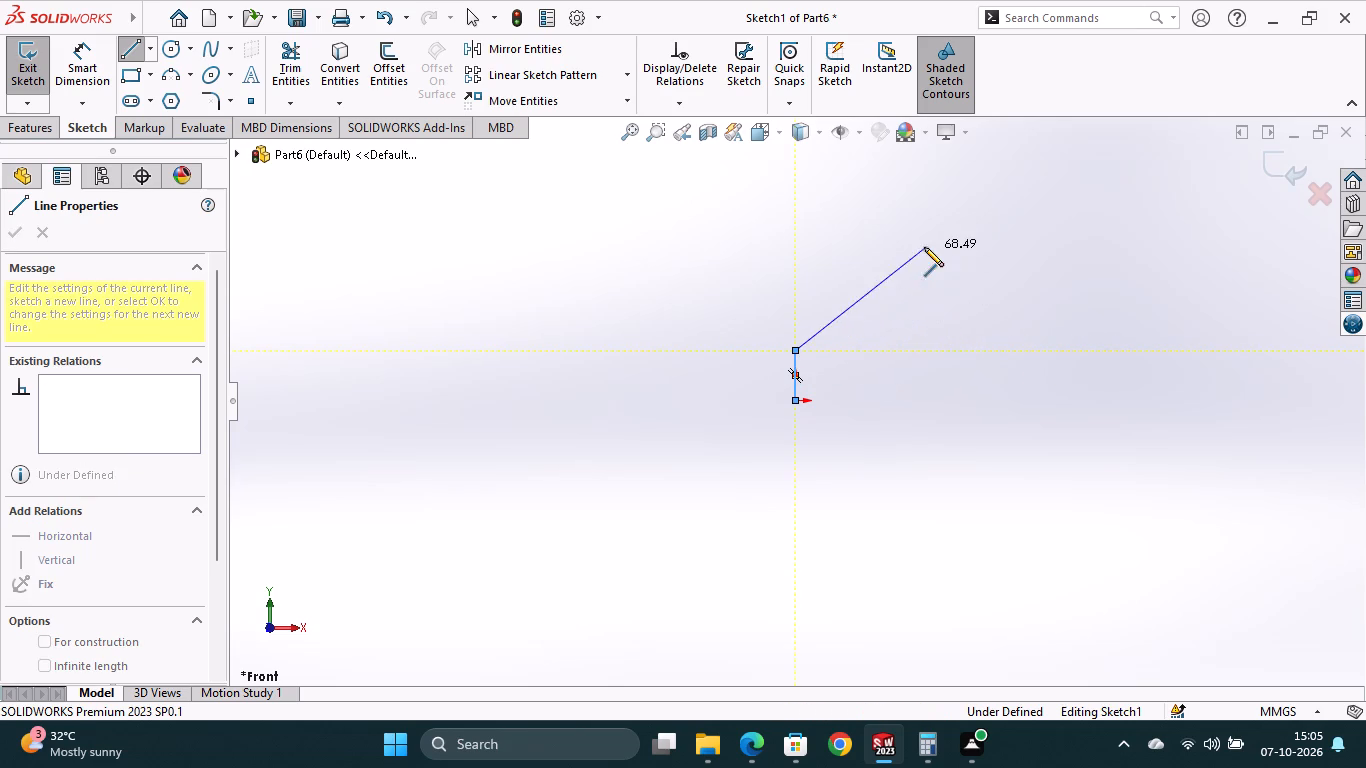
scroll(902, 209, down, 4)
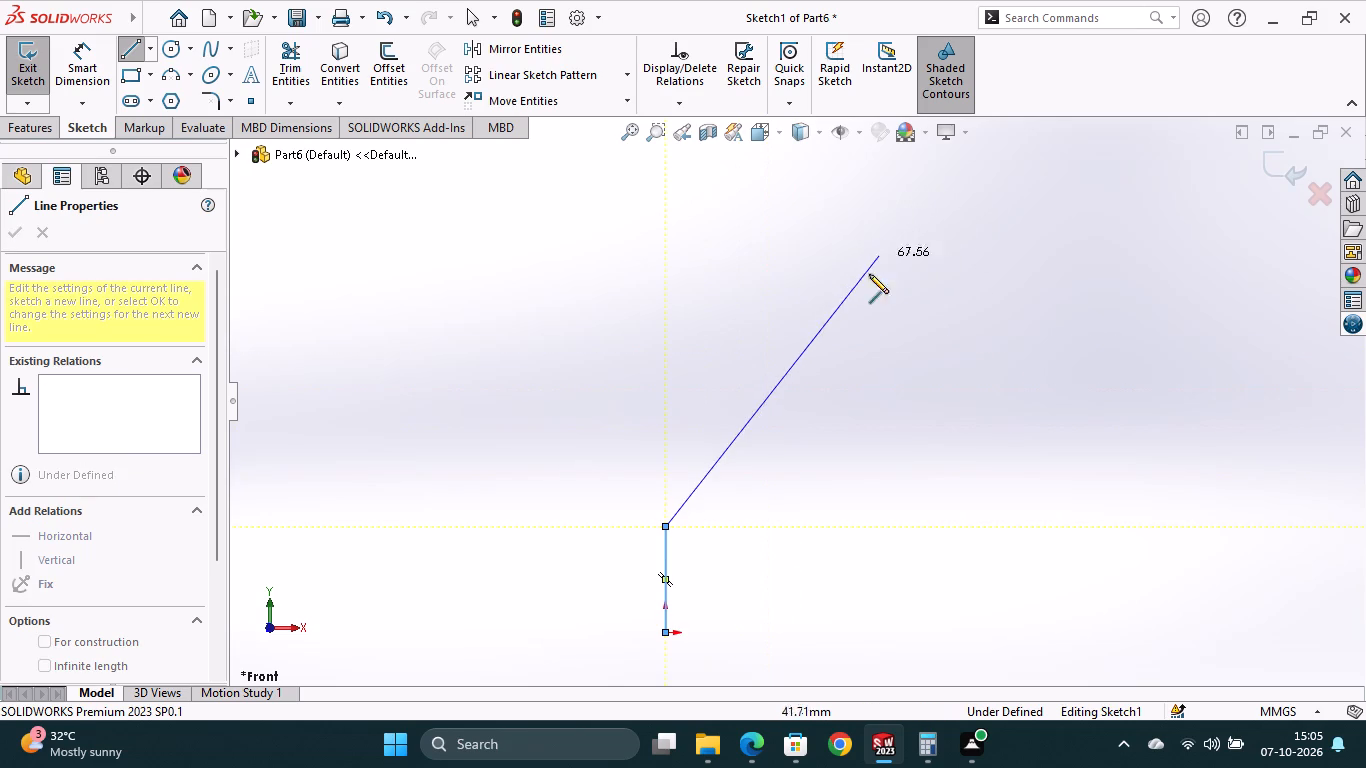
click(849, 263)
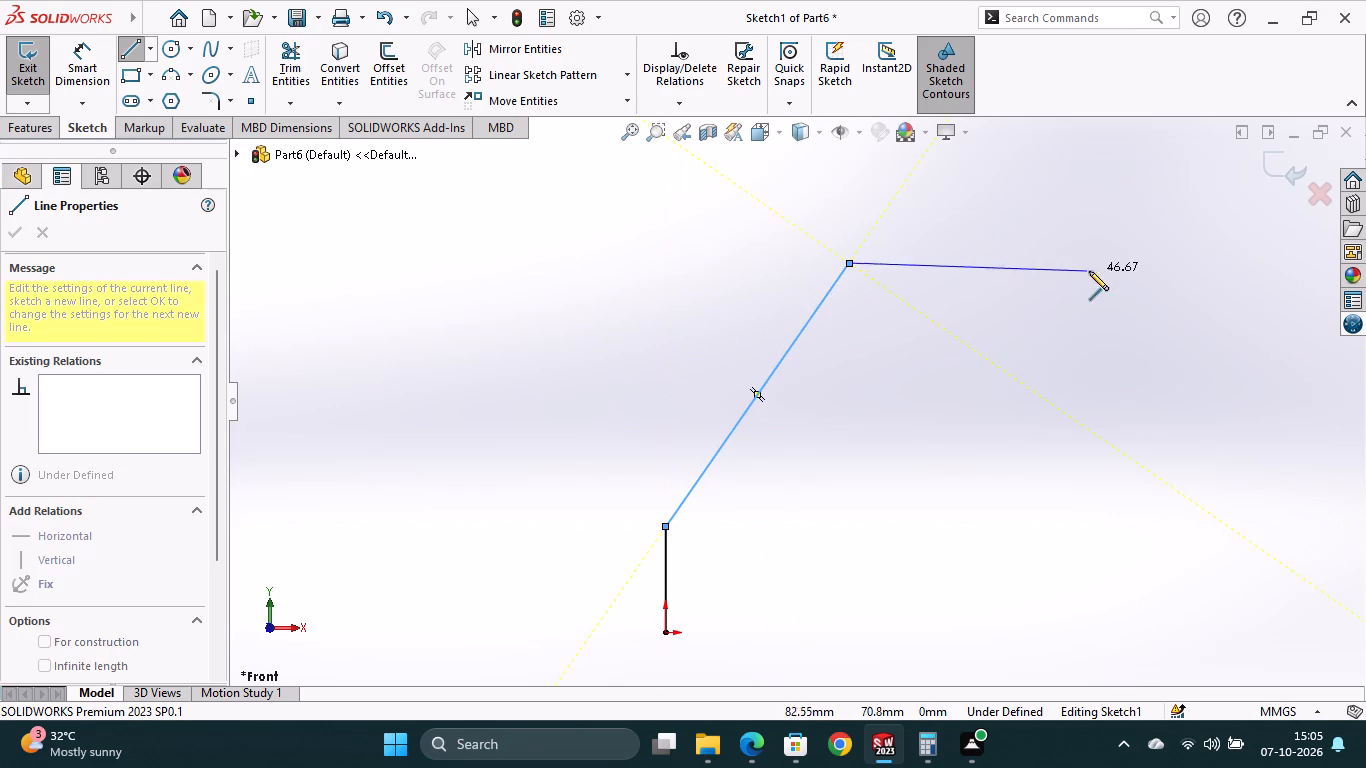
scroll(1157, 255, down, 3)
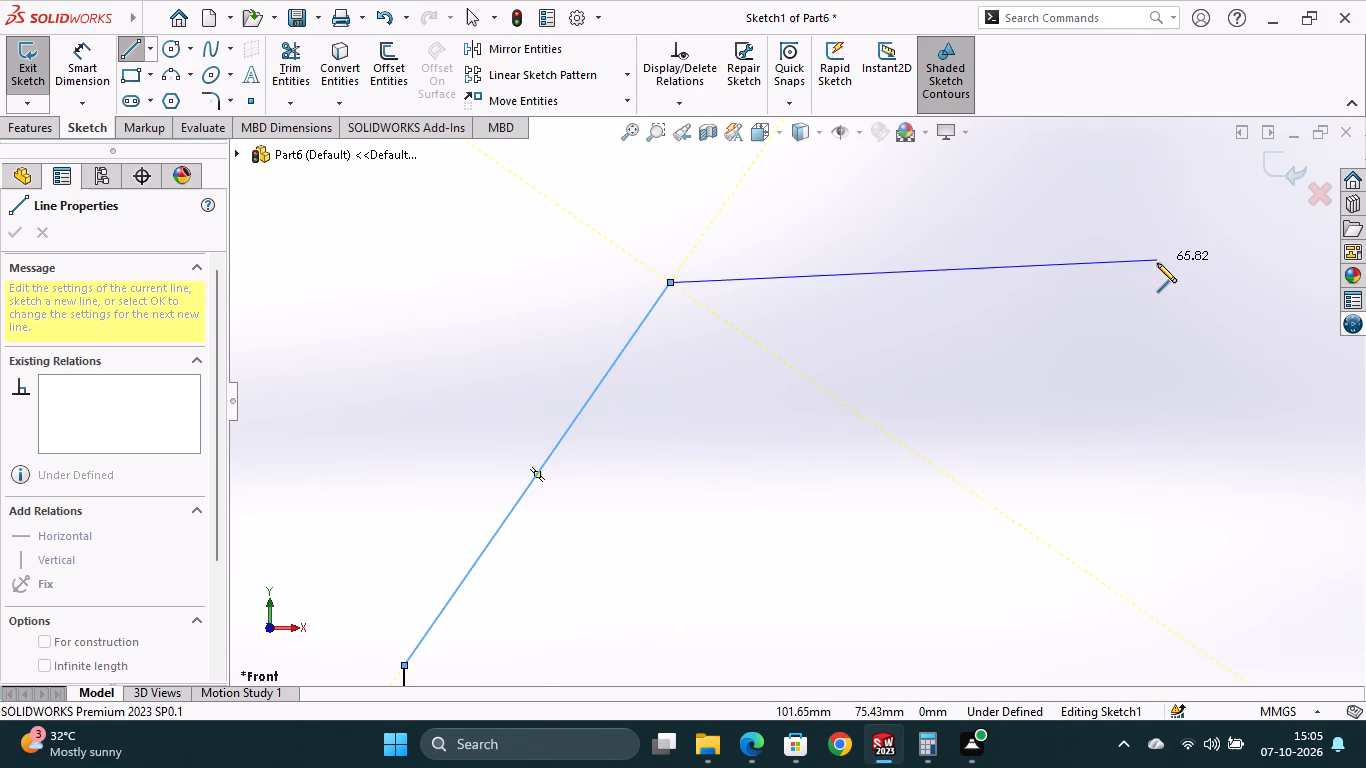
scroll(1157, 306, up, 4)
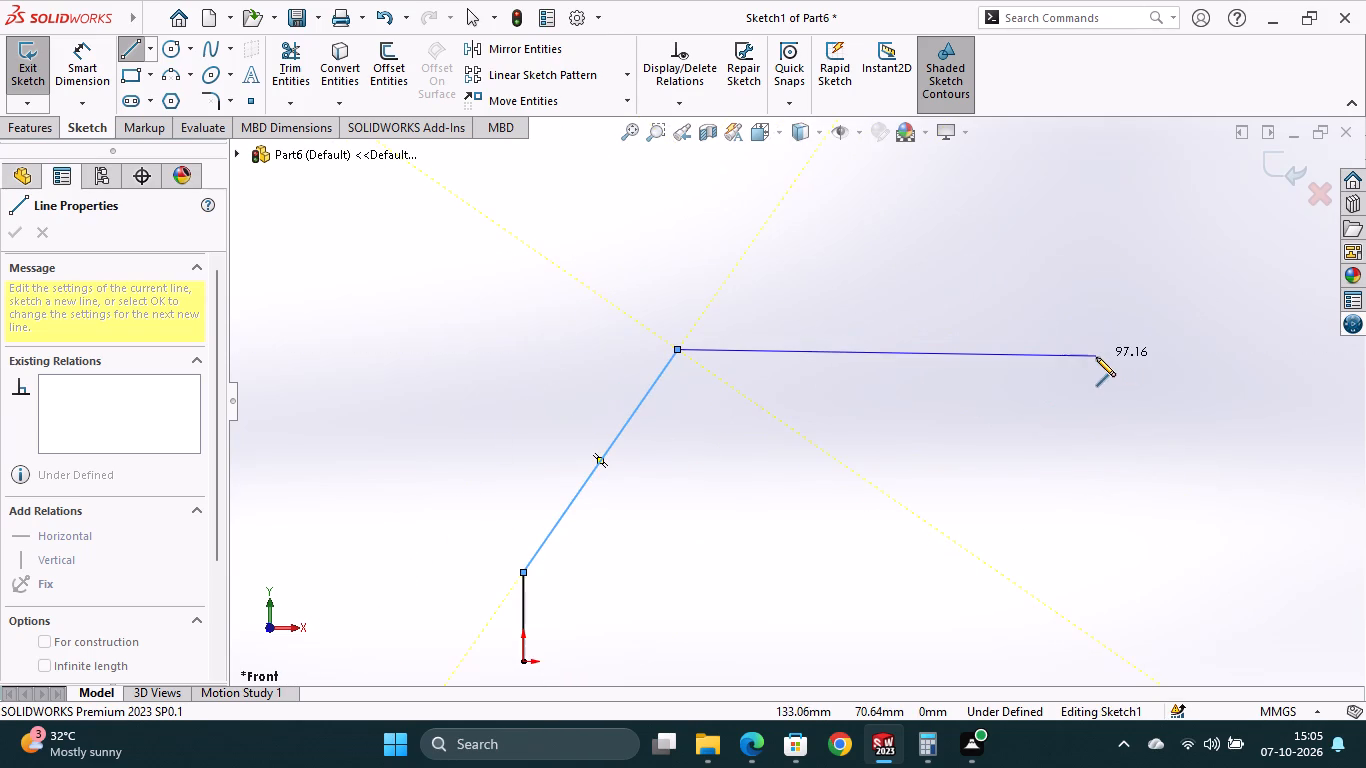
click(983, 353)
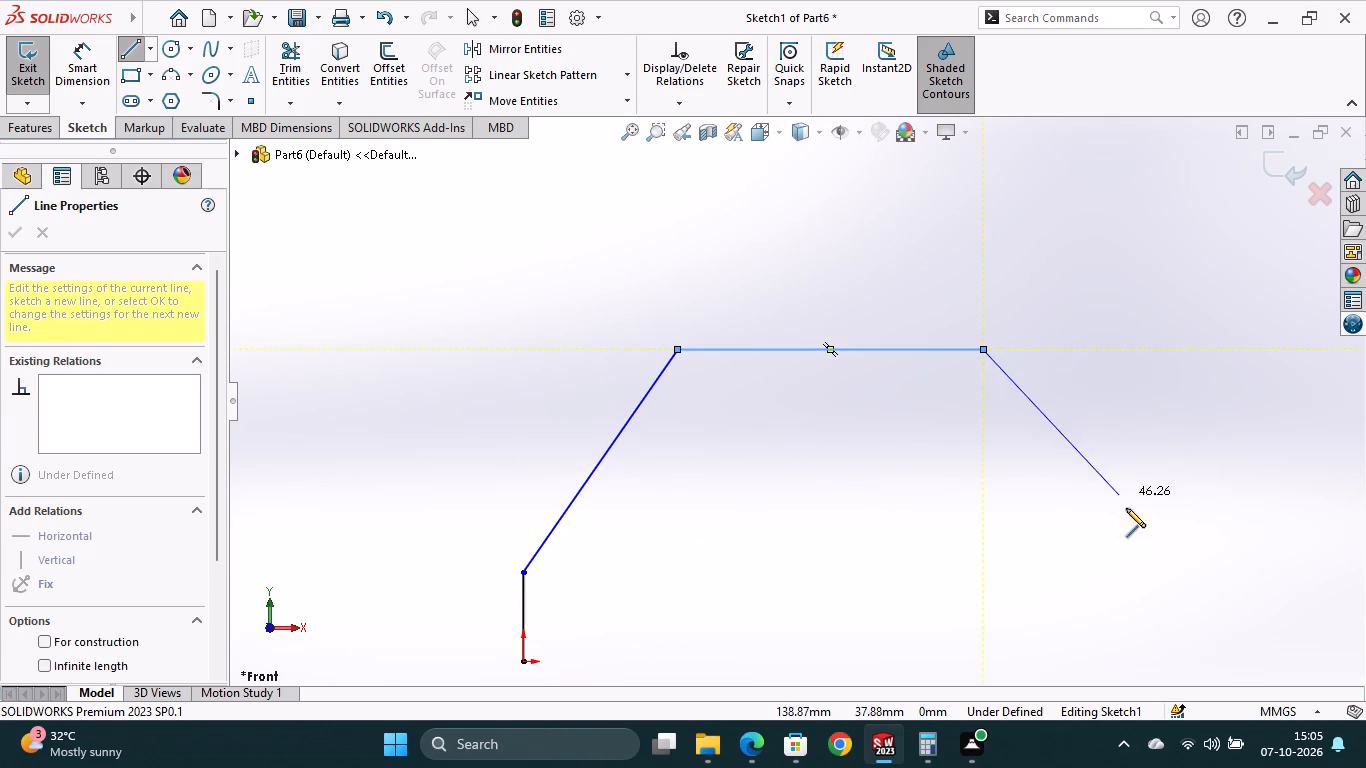
click(1112, 571)
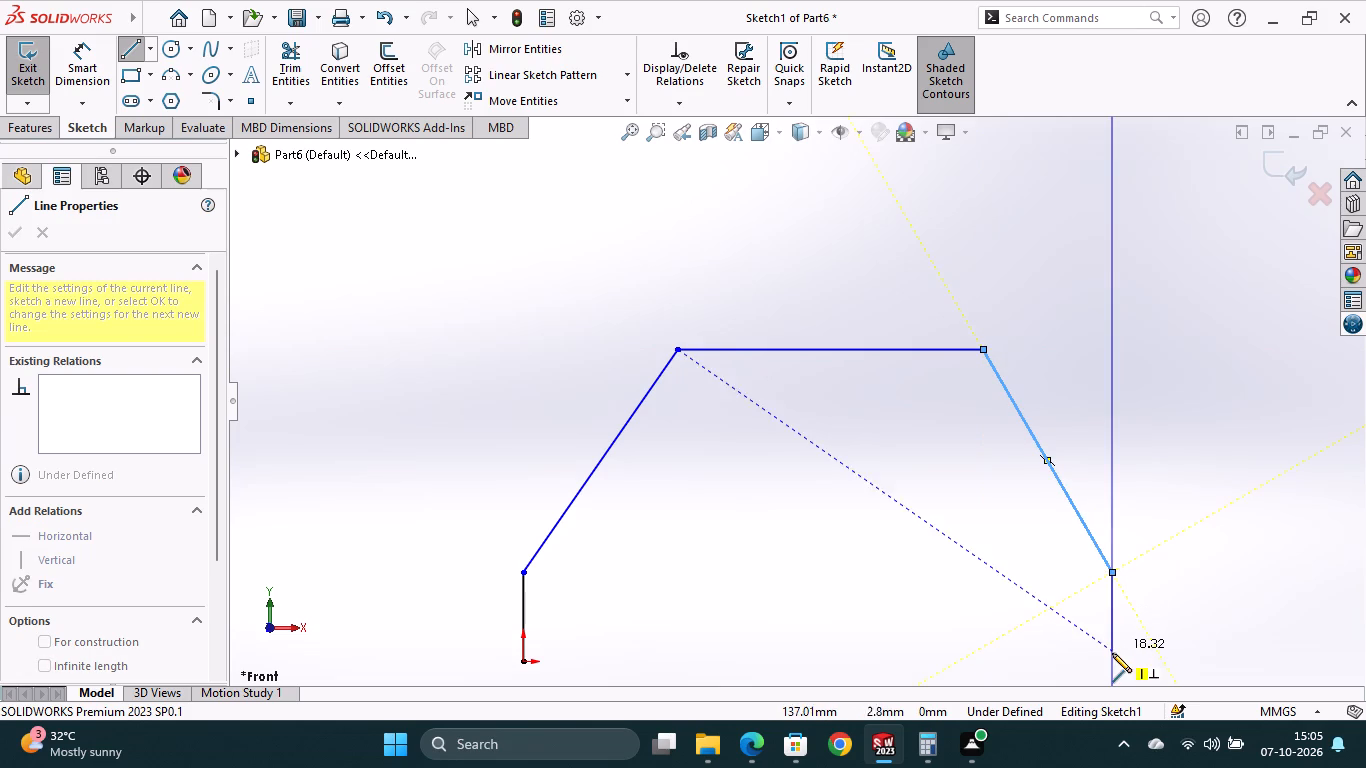
click(1110, 660)
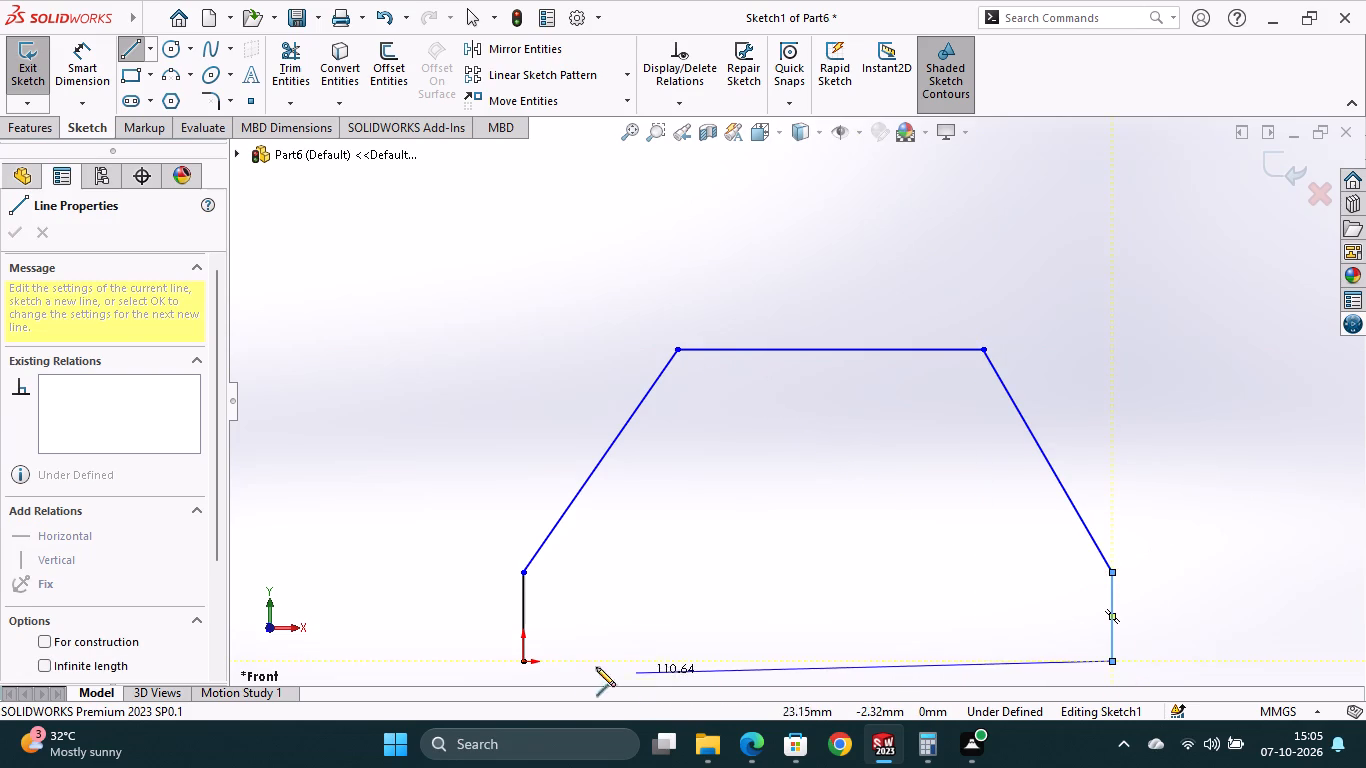
click(521, 660)
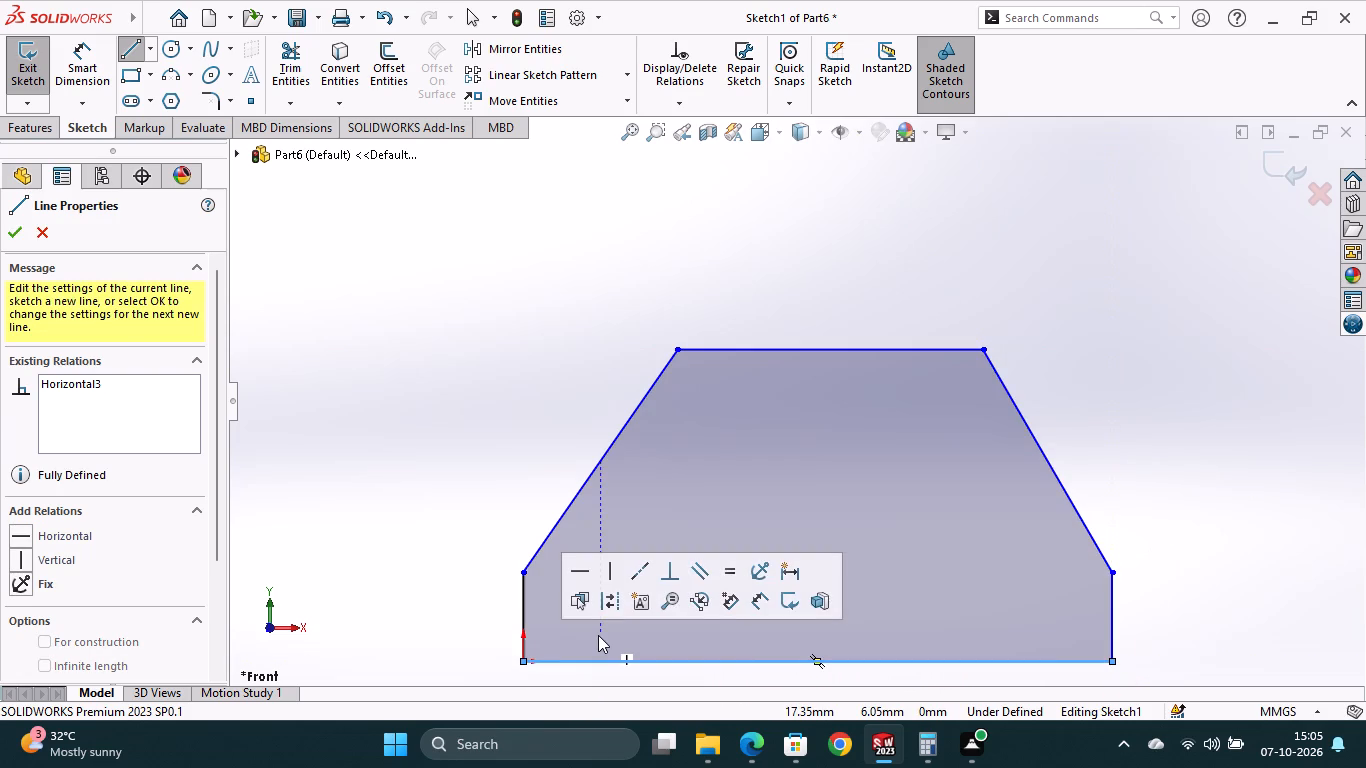
key(Escape)
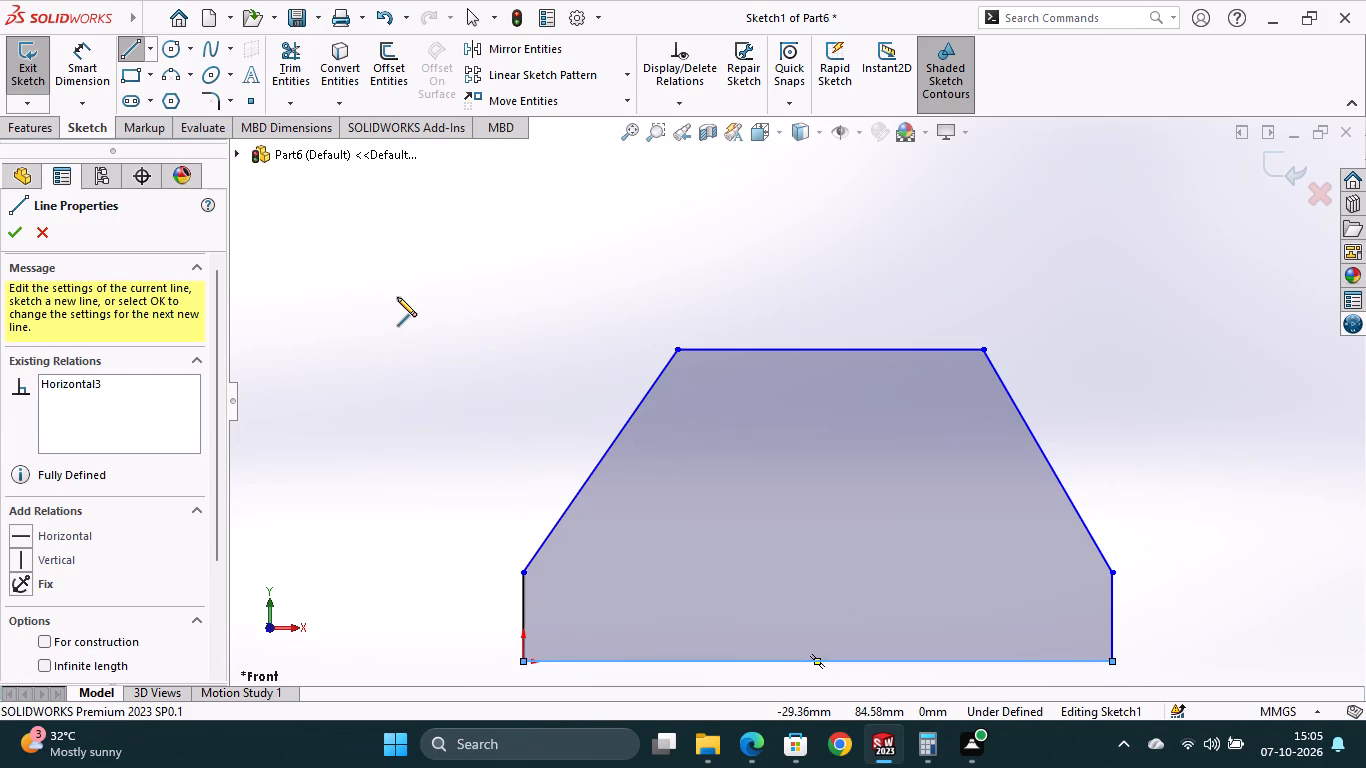
key(Escape)
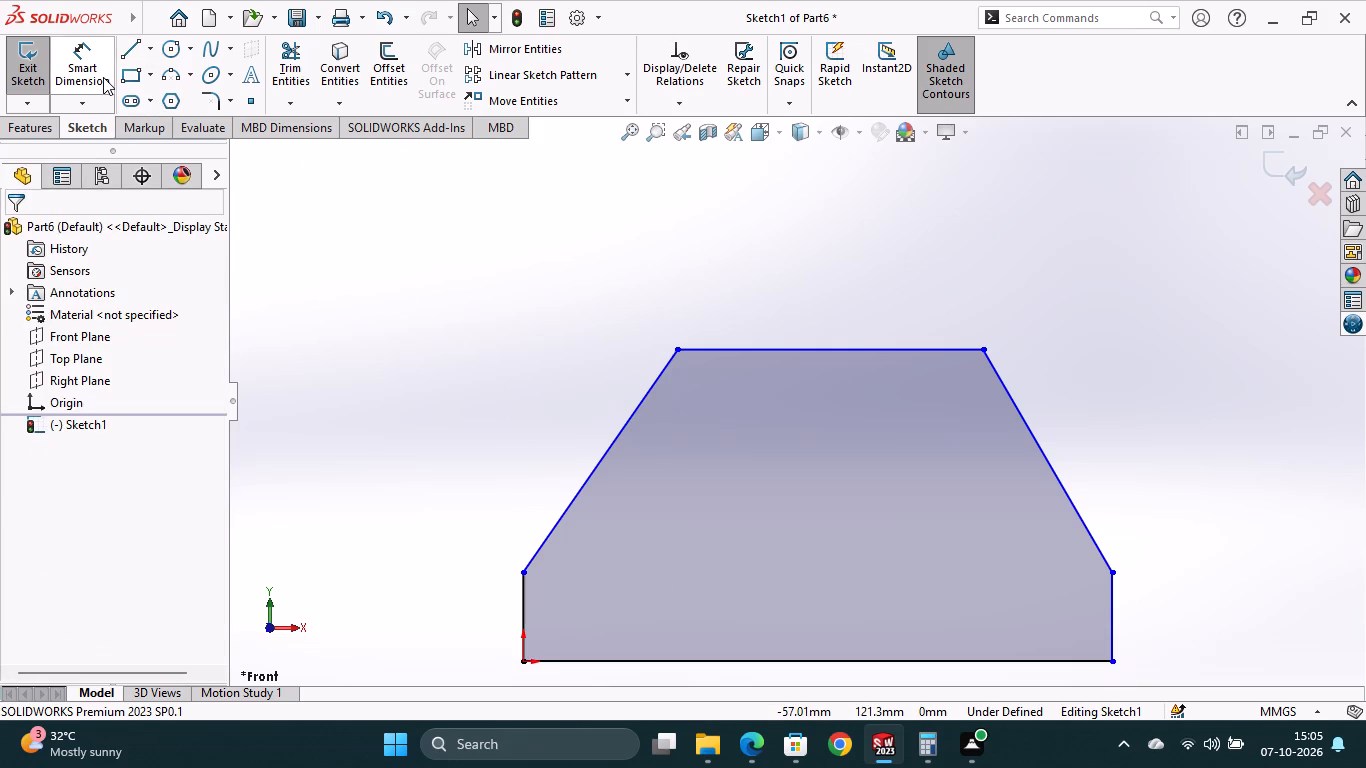
Dimension the profile's left vertical edge at the origin and set it to 10 mm.
click(103, 77)
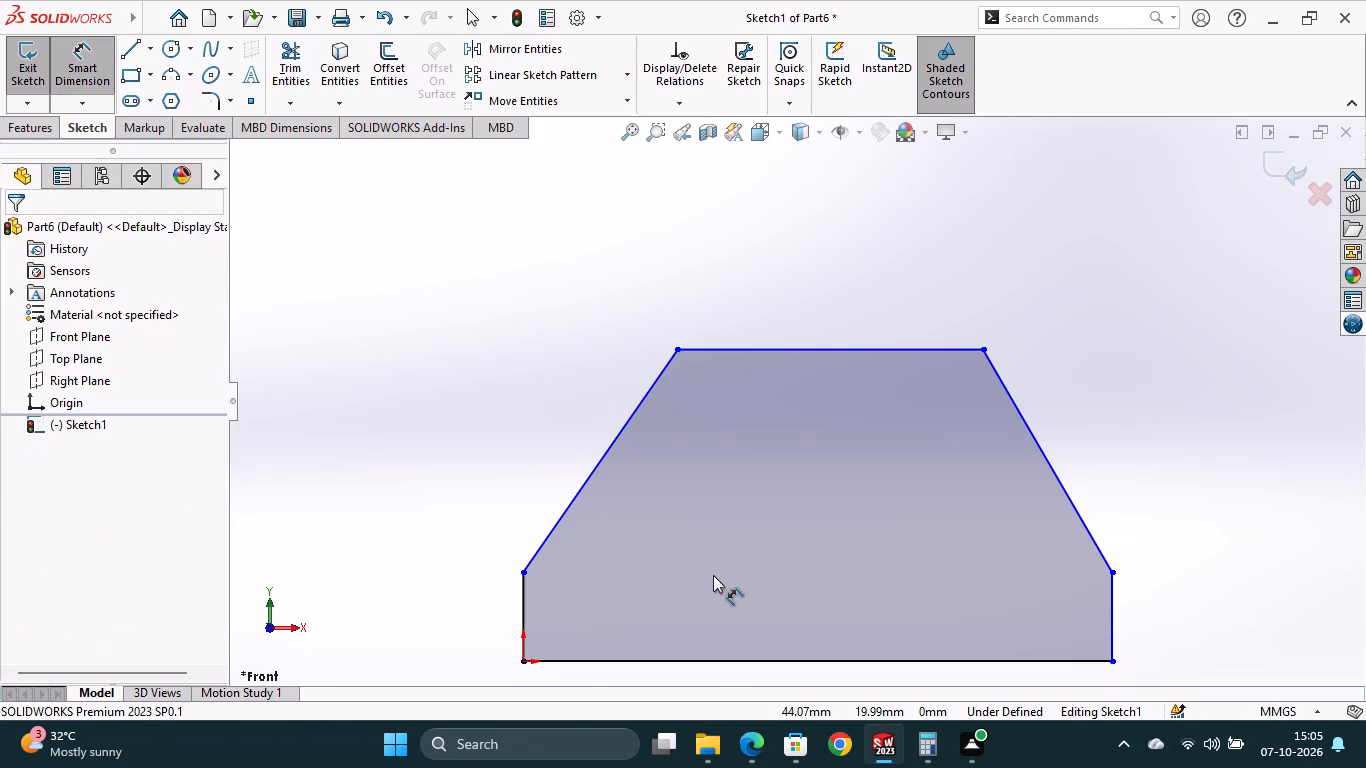
click(525, 613)
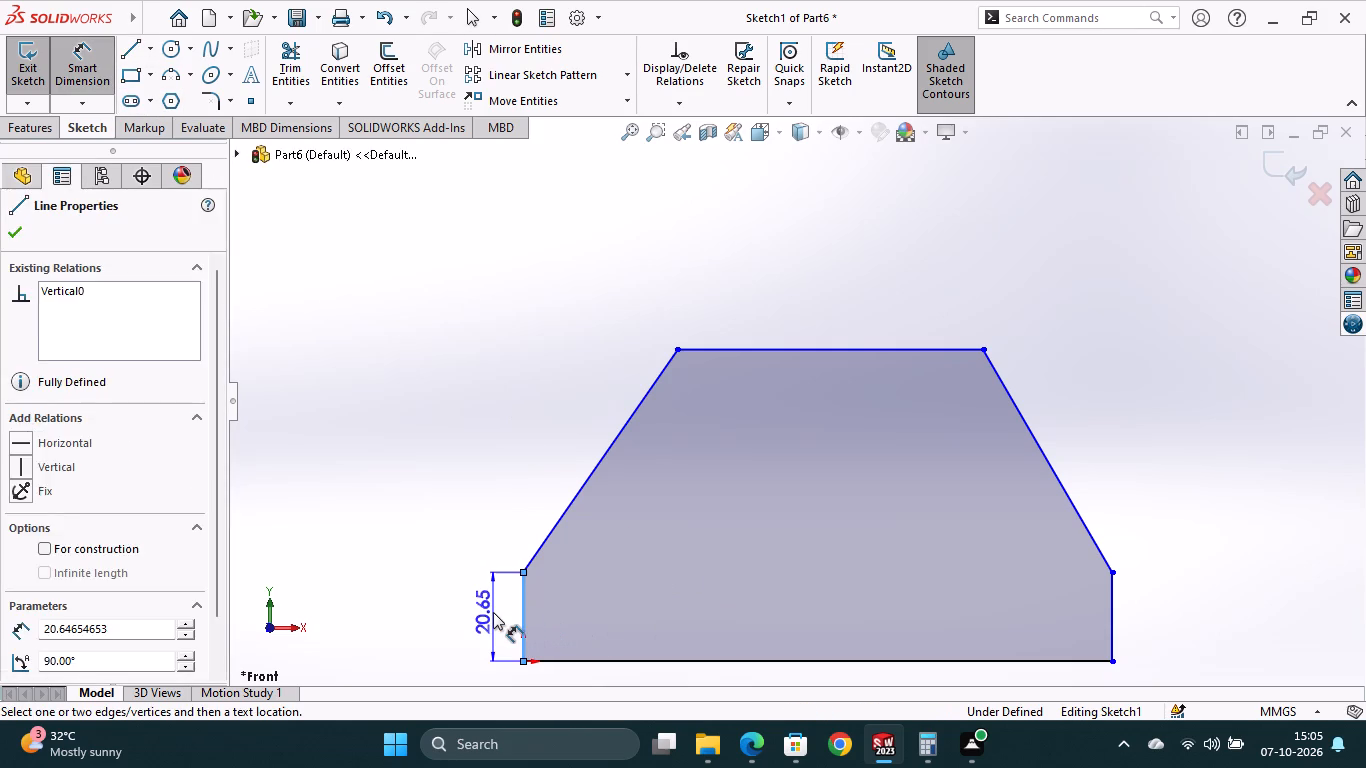
click(493, 612)
text(10)
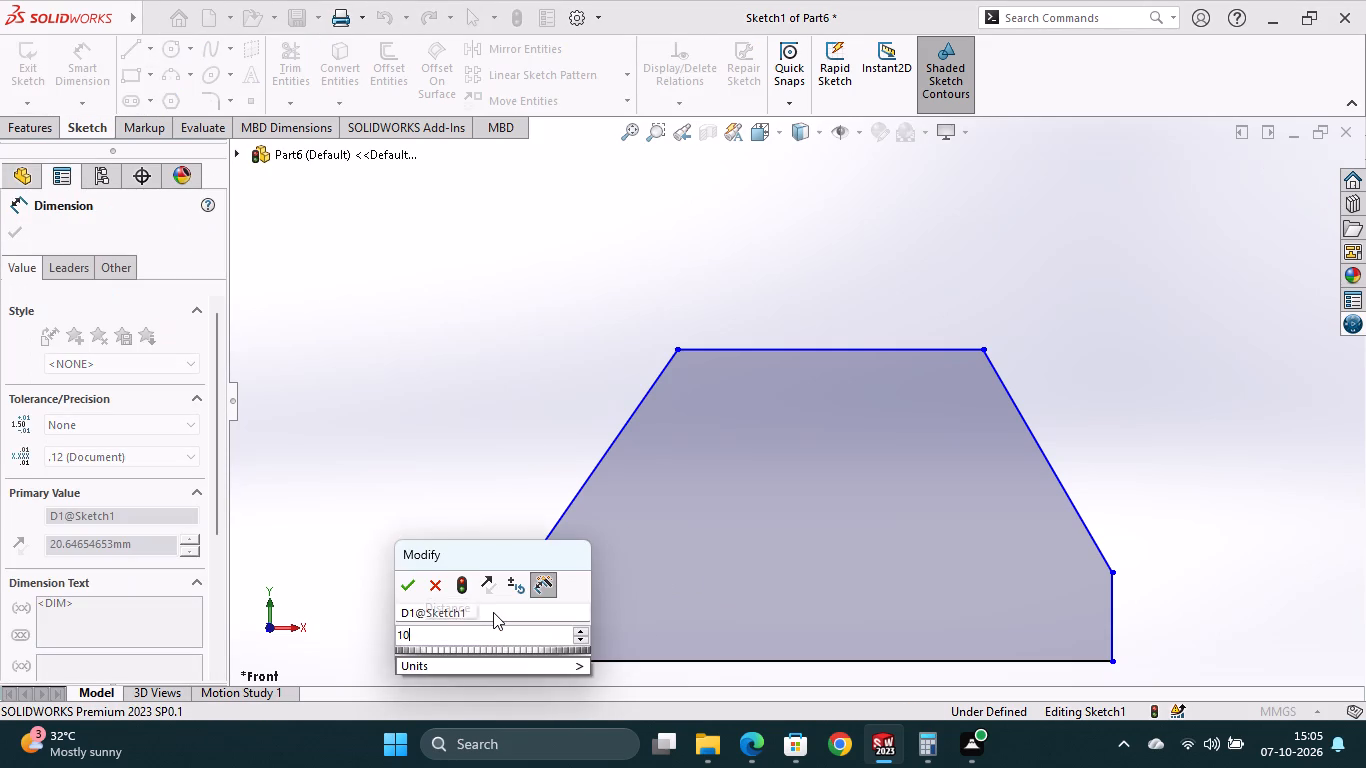
key(Return)
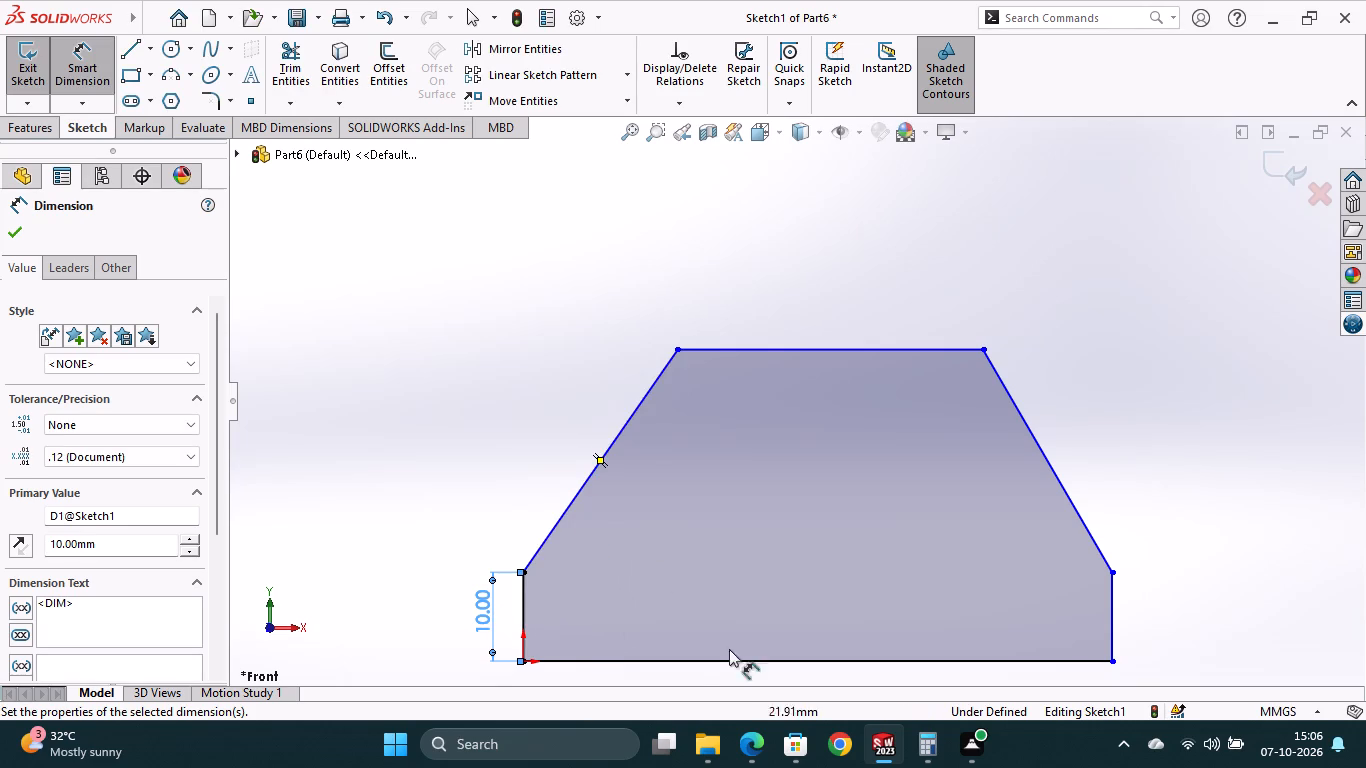
Dimension the profile's horizontal bottom edge and set its length to 90 mm.
scroll(894, 554, down, 2)
scroll(895, 565, up, 4)
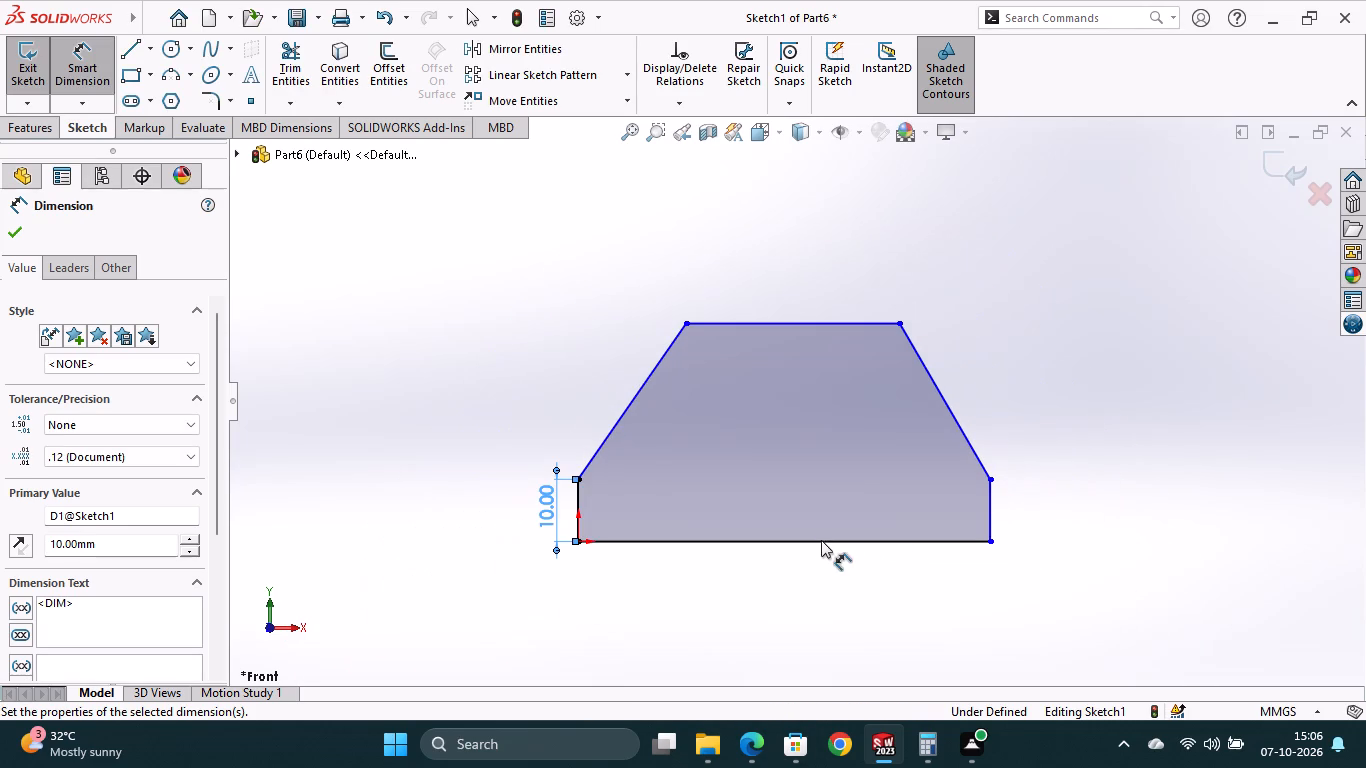
click(815, 538)
click(810, 595)
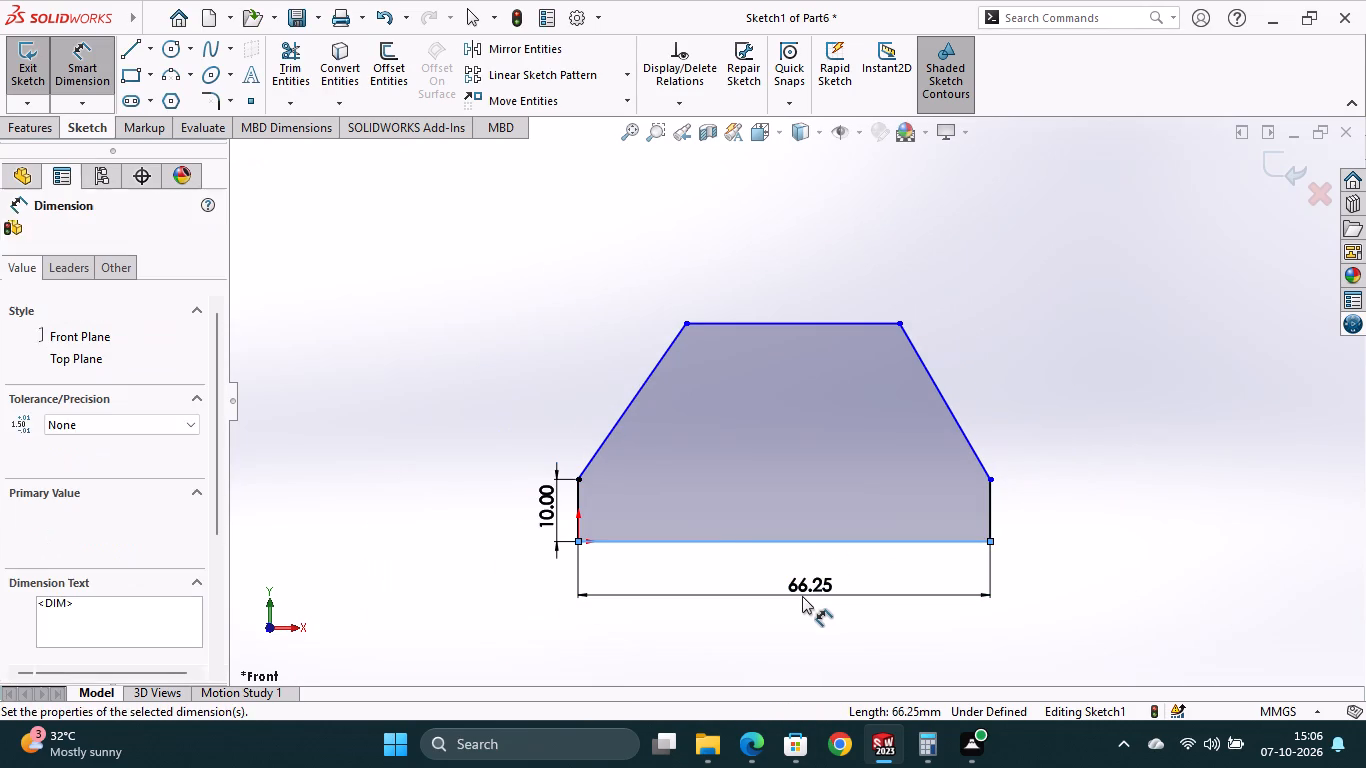
text(90)
key(Return)
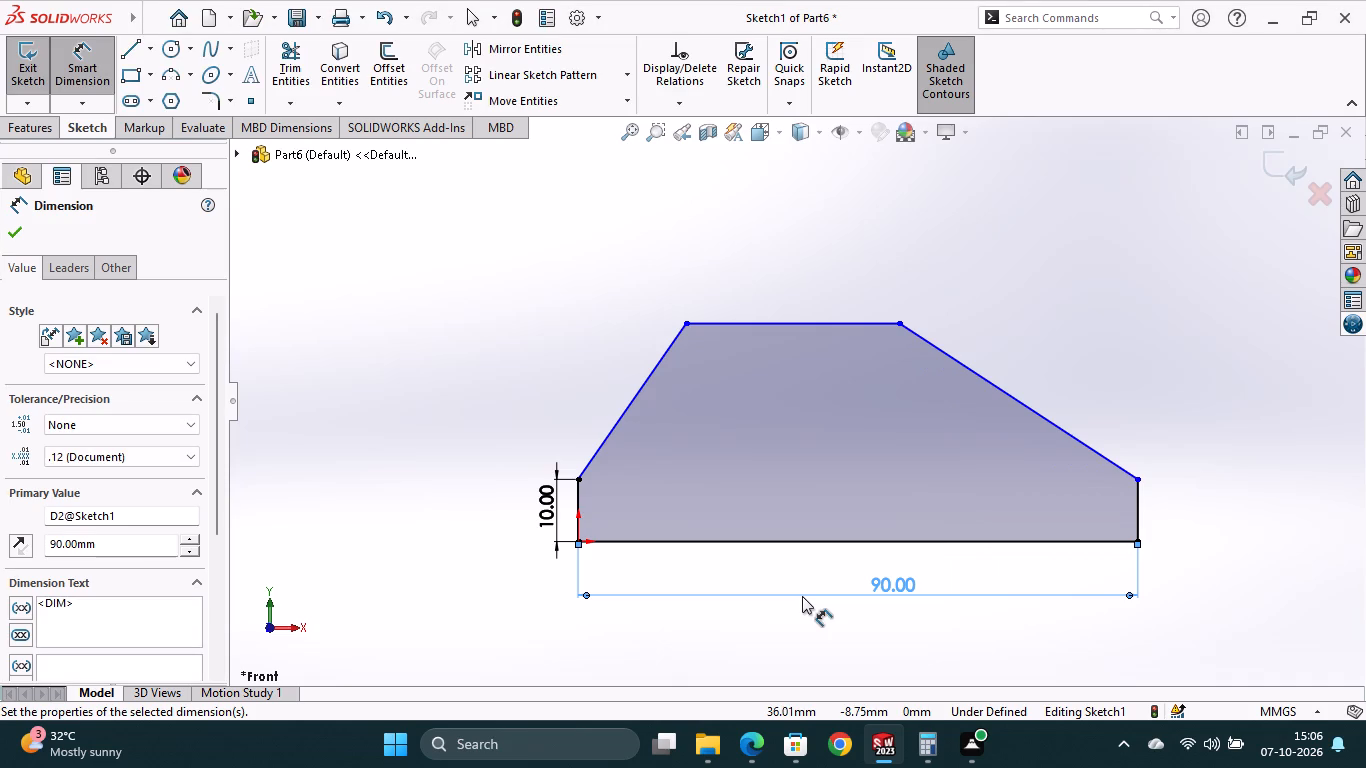
Dimension the profile's horizontal top edge and set its length to 50 mm.
click(785, 320)
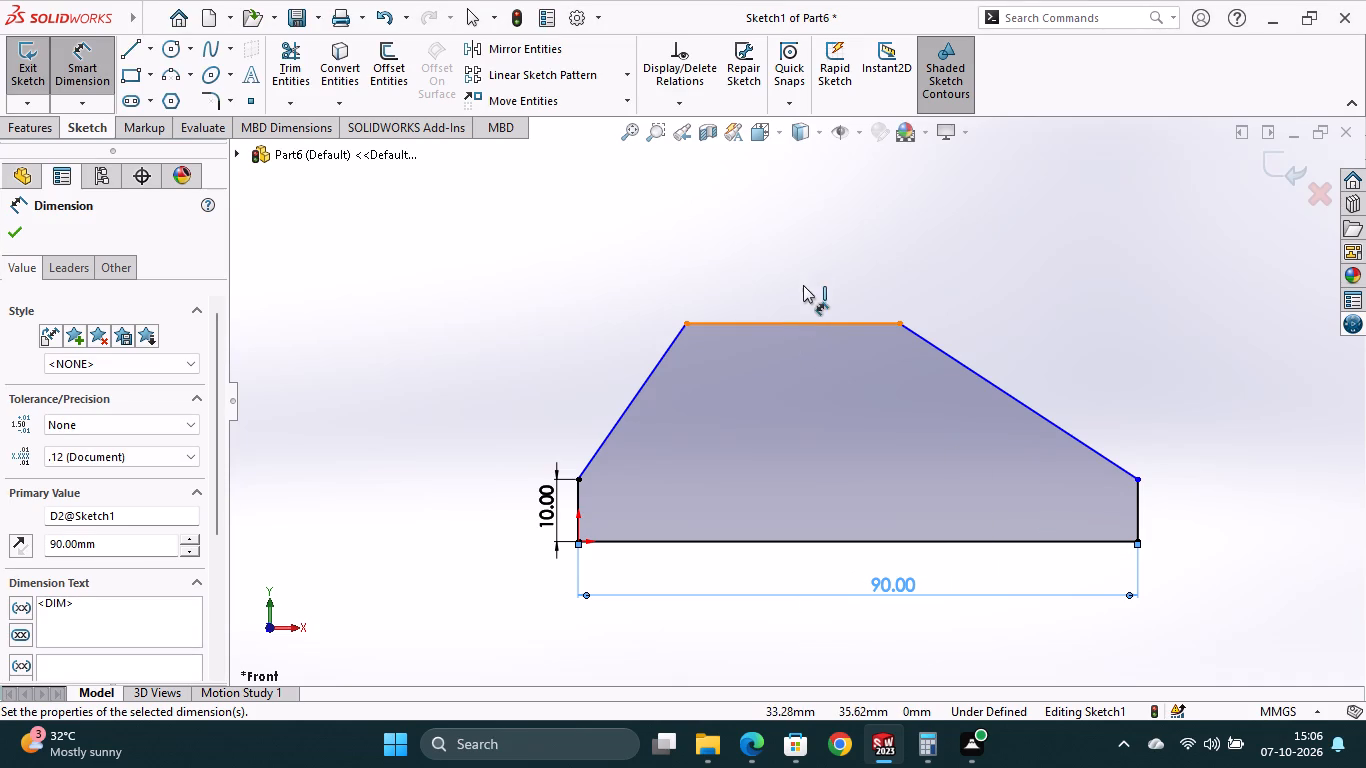
click(805, 271)
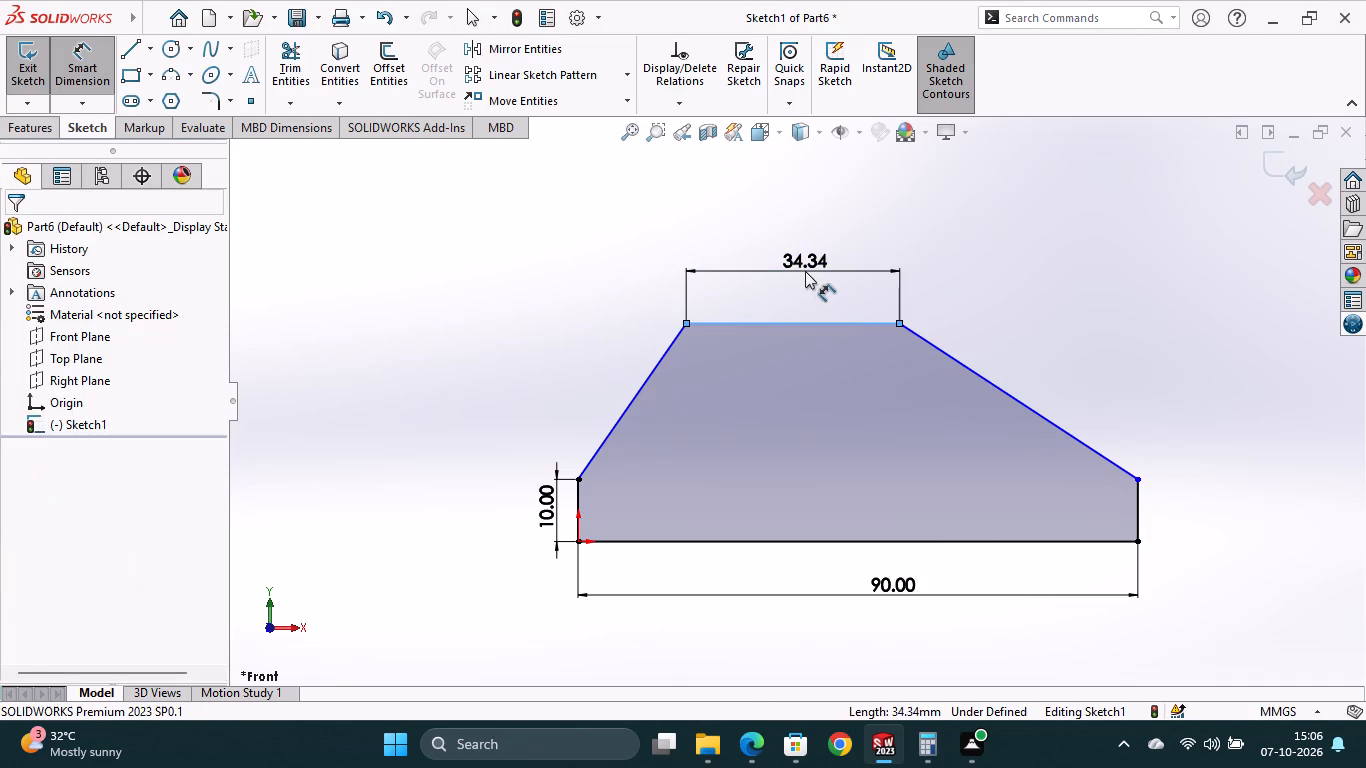
text(50)
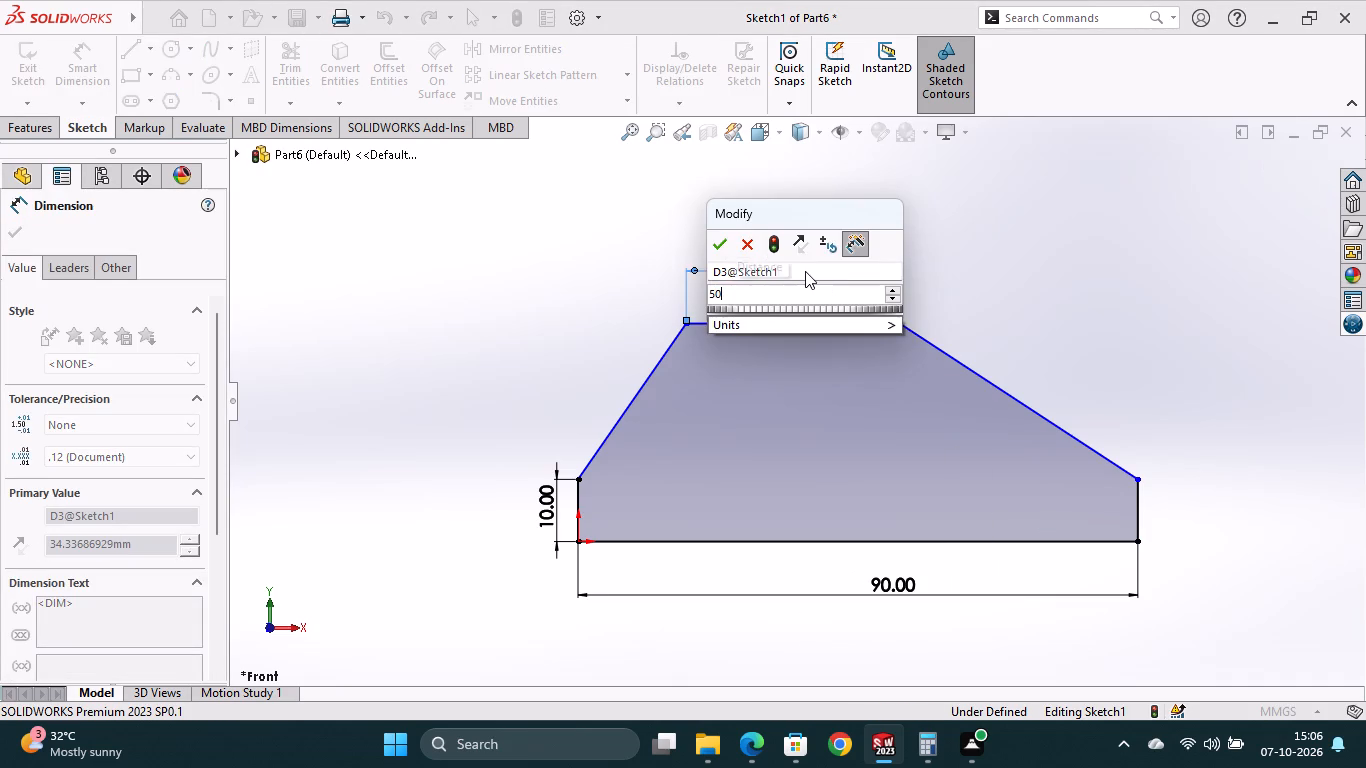
key(Return)
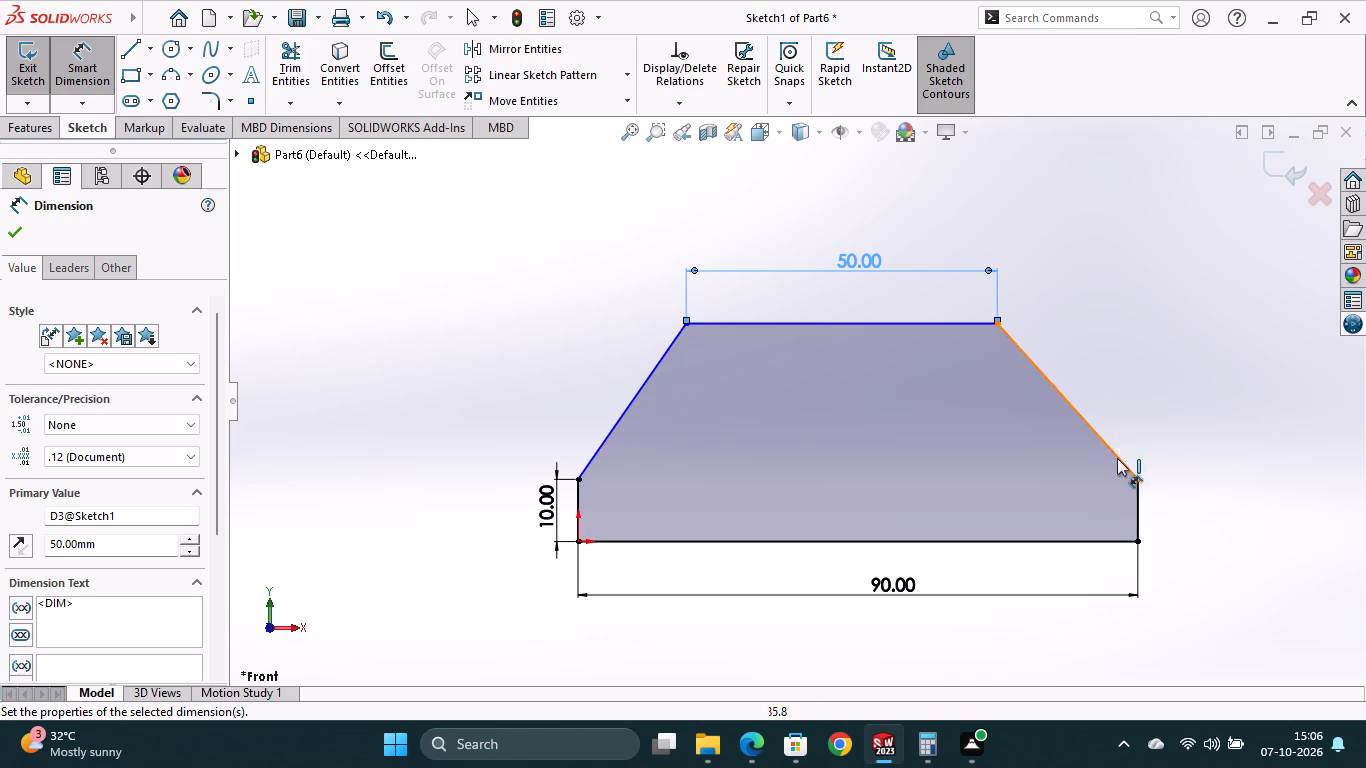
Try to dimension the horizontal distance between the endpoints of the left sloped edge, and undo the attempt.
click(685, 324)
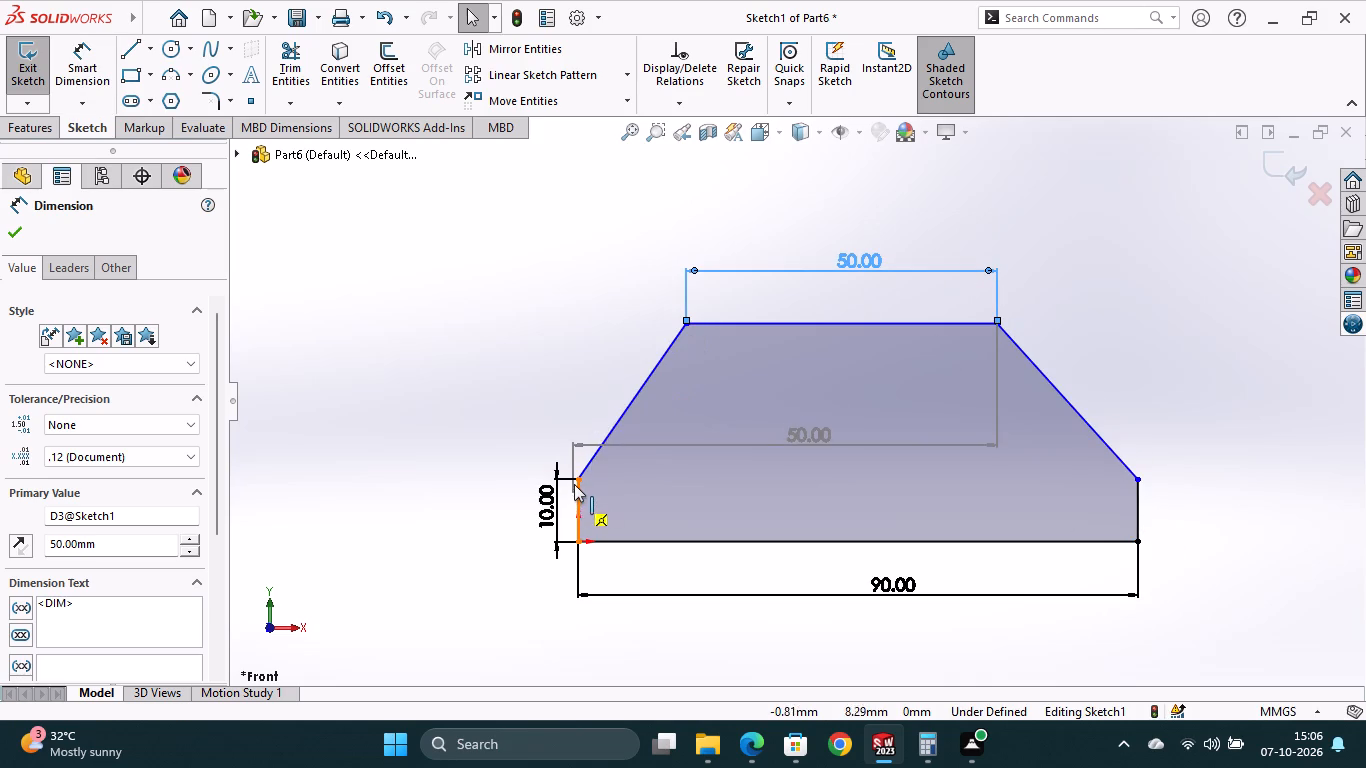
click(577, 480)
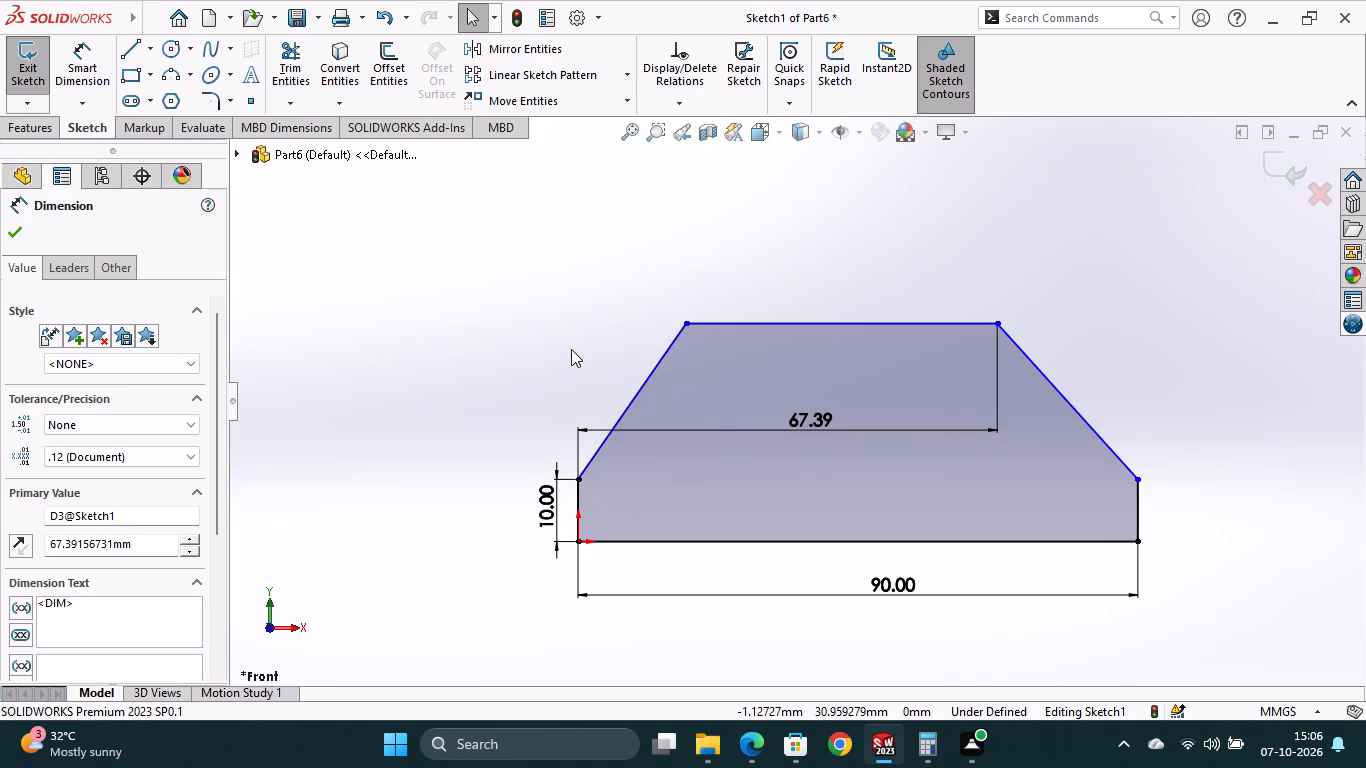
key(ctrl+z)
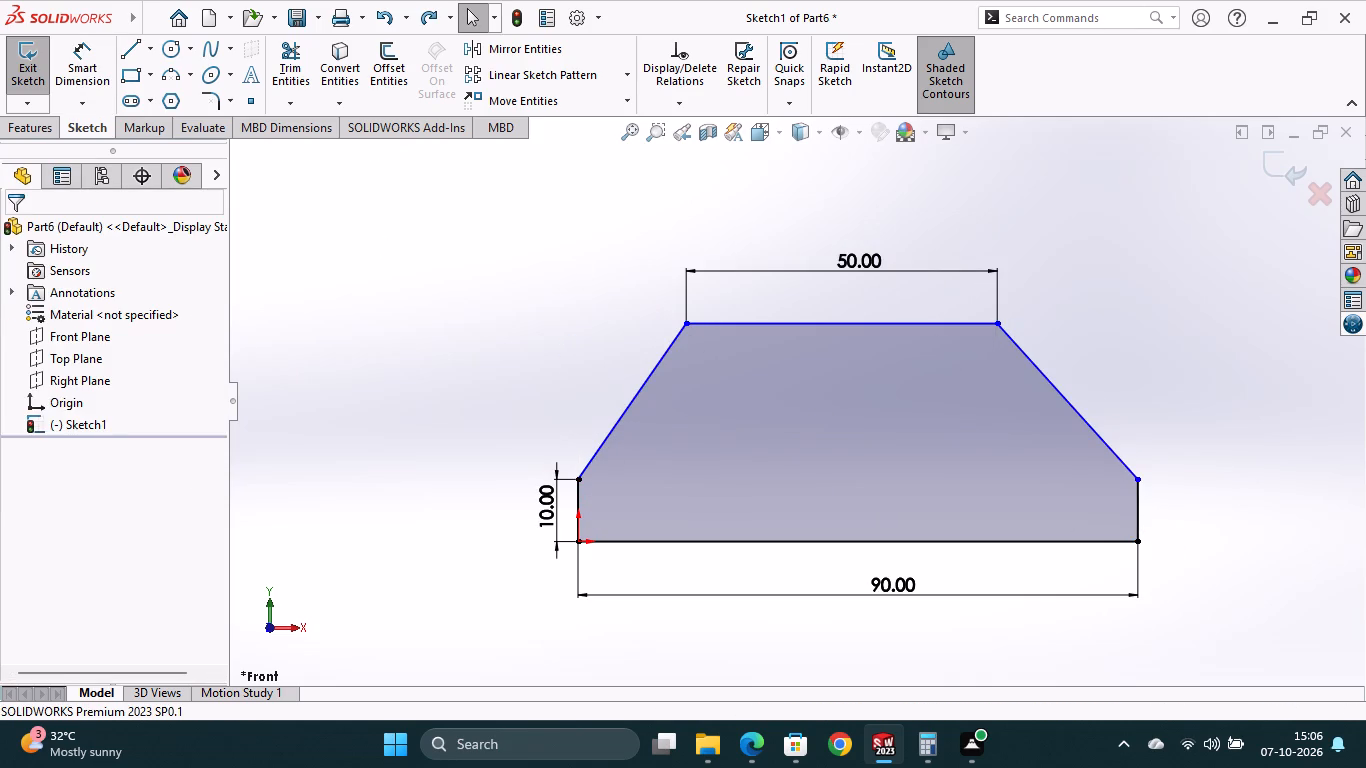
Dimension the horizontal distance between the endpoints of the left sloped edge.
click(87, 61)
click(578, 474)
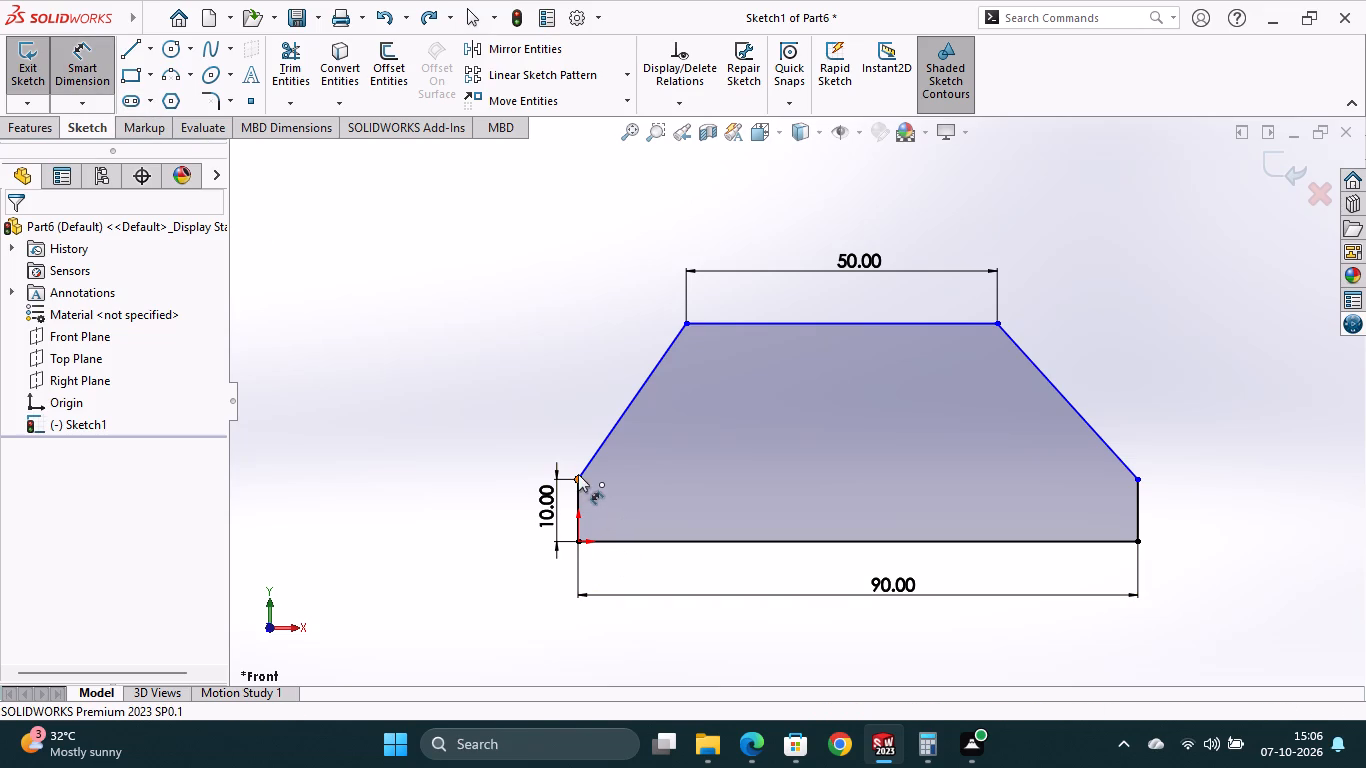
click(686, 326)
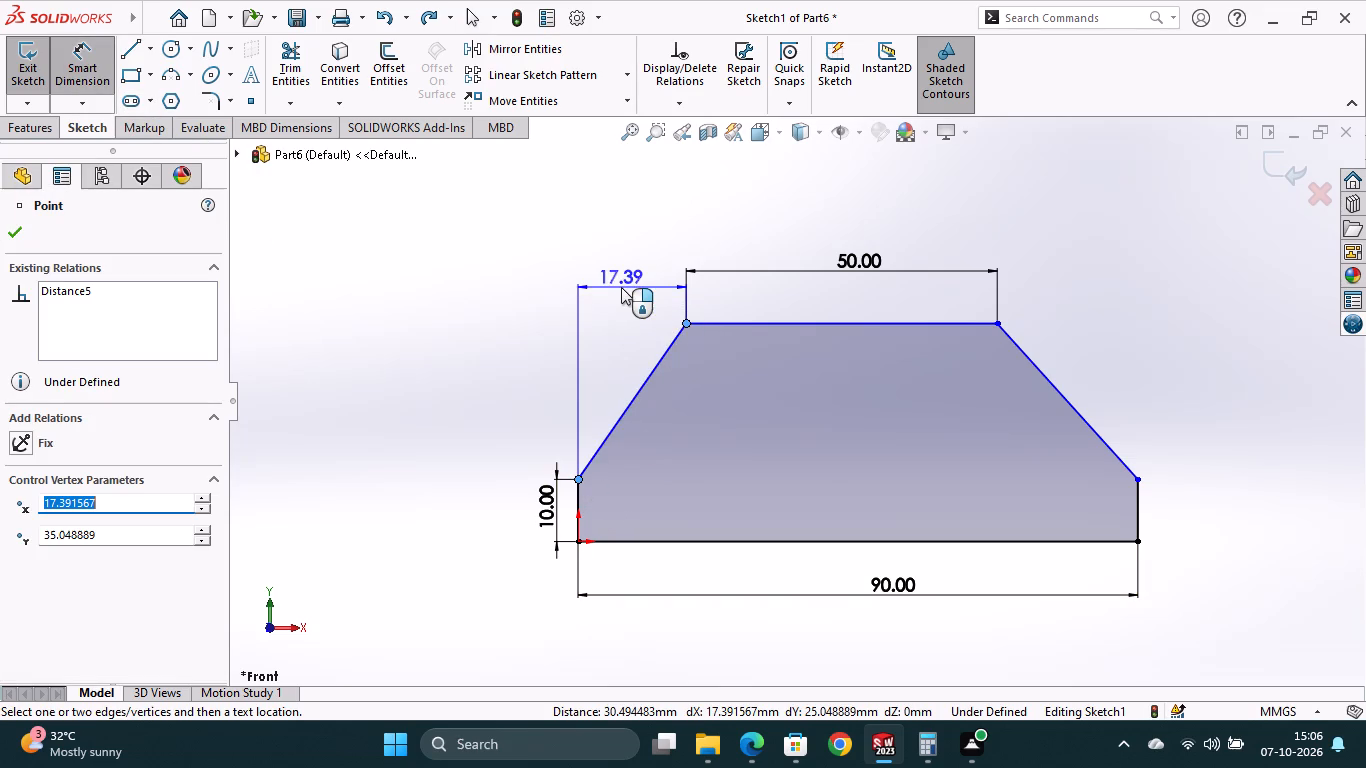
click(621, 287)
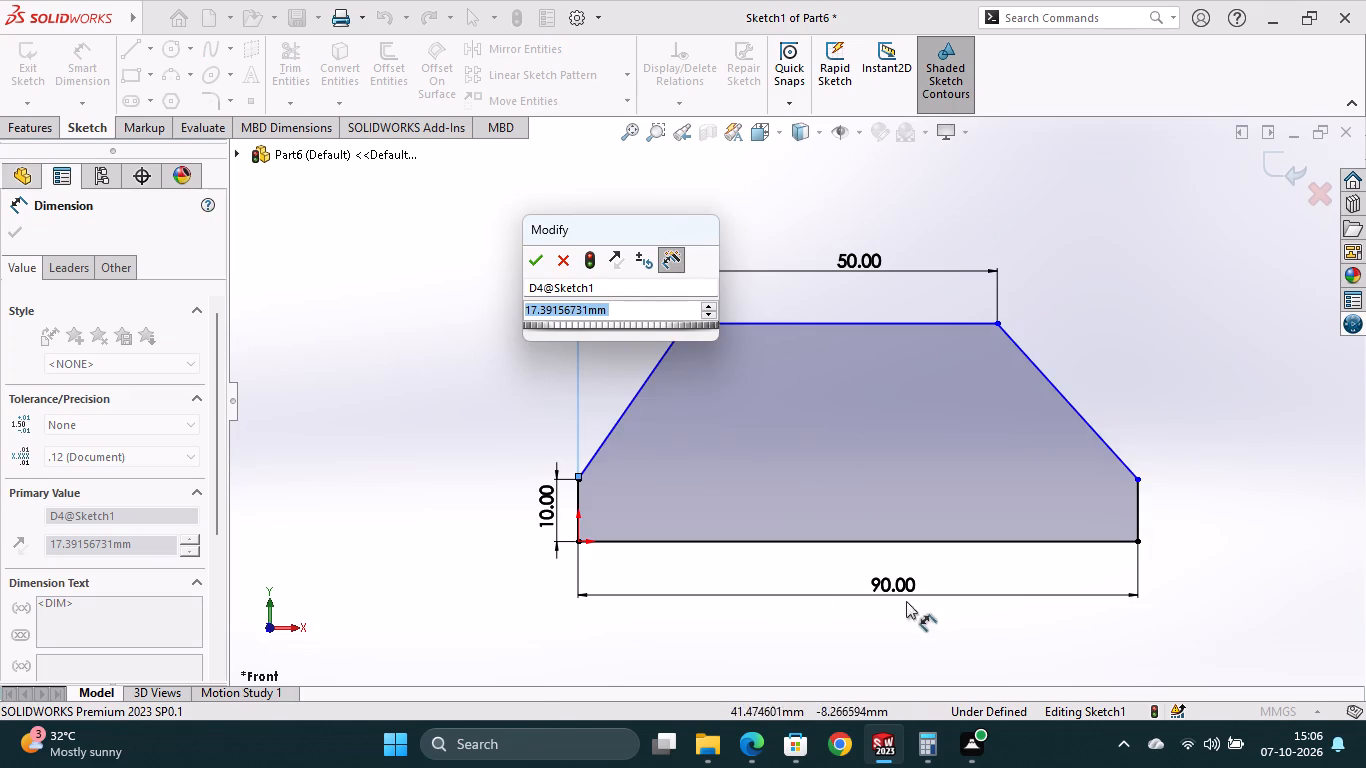
Switch to Calculator and calculate the difference between the bottom and top edge lengths, 90 minus 50.
click(933, 752)
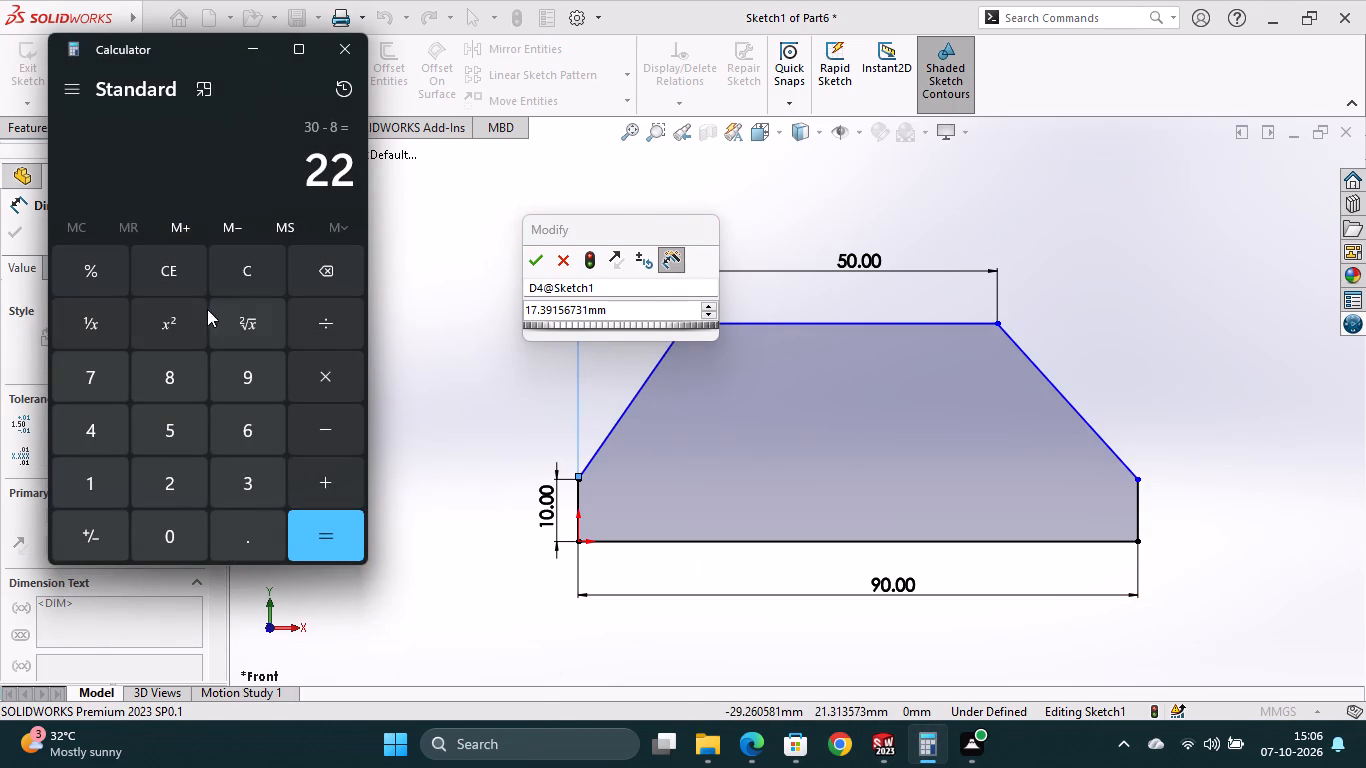
click(187, 280)
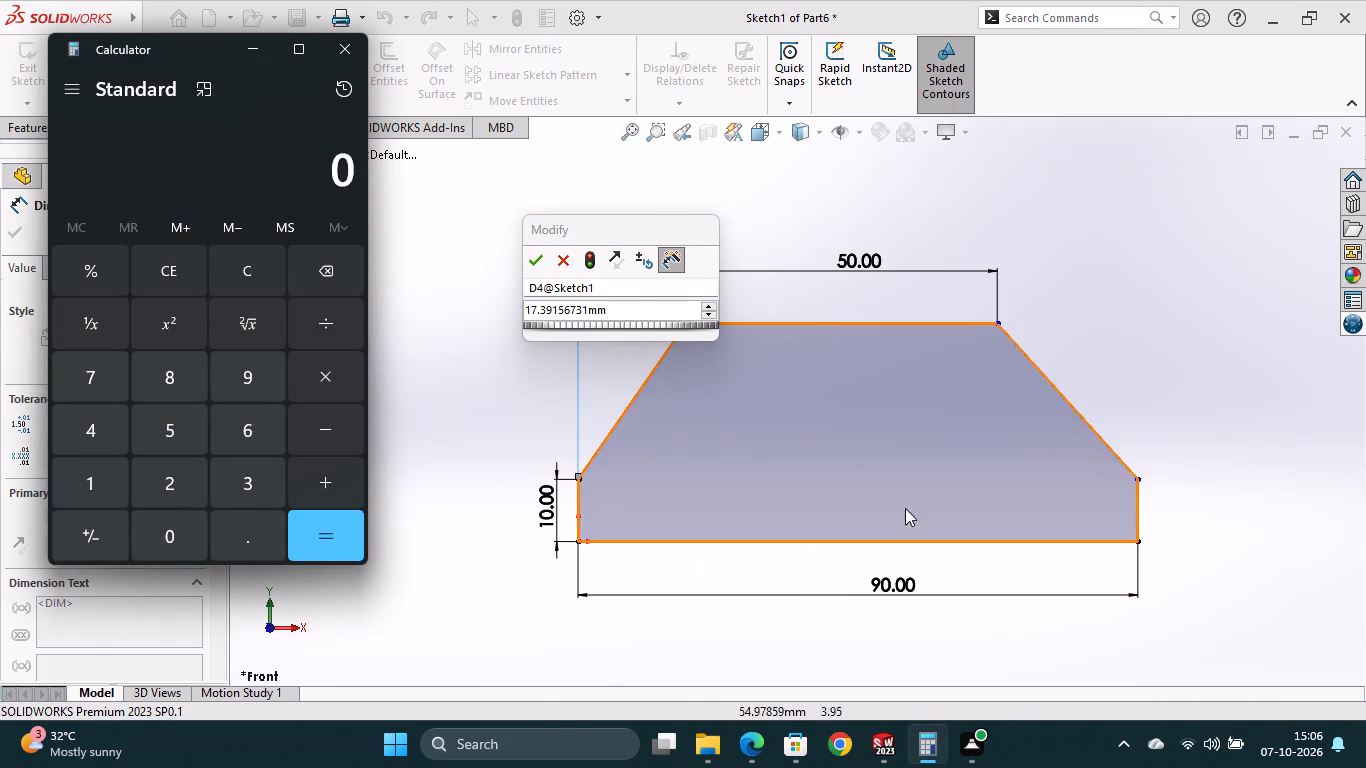
click(255, 387)
click(179, 530)
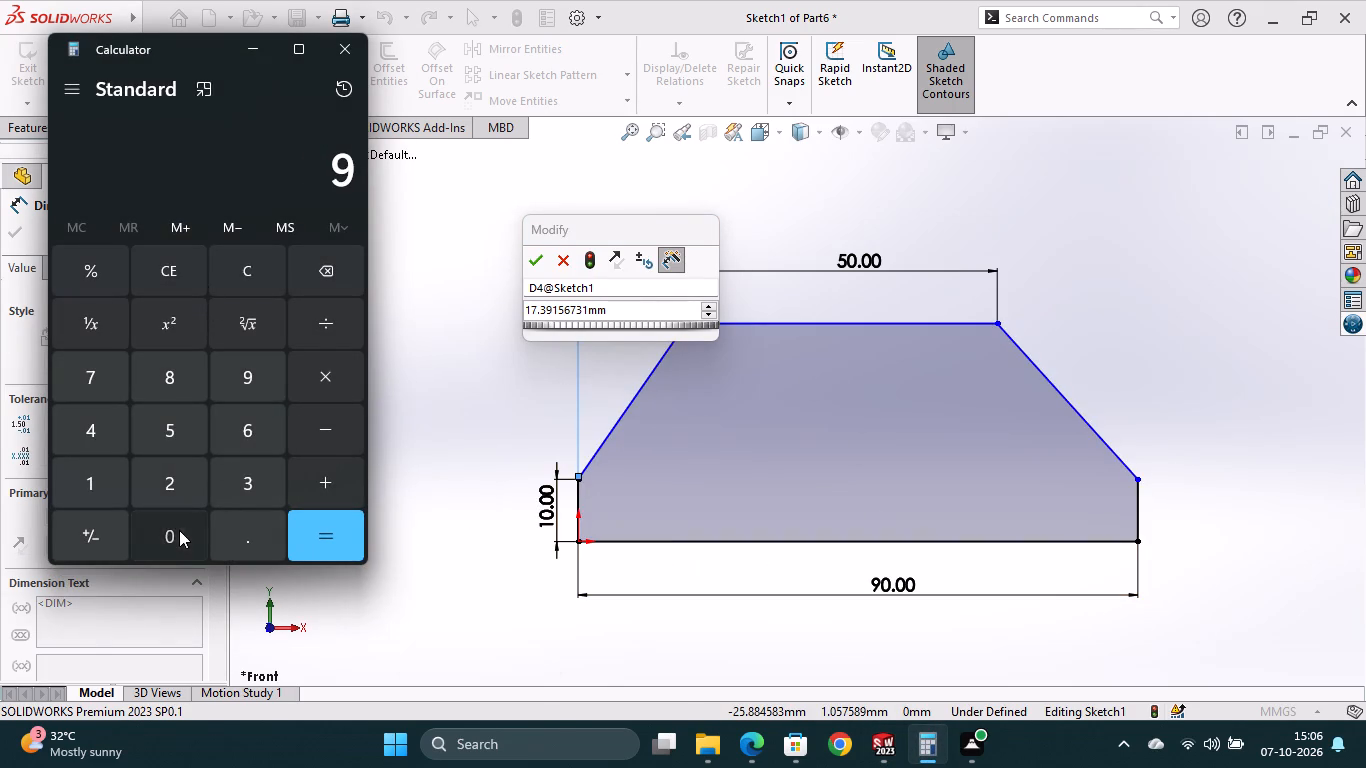
click(315, 427)
click(189, 432)
click(186, 523)
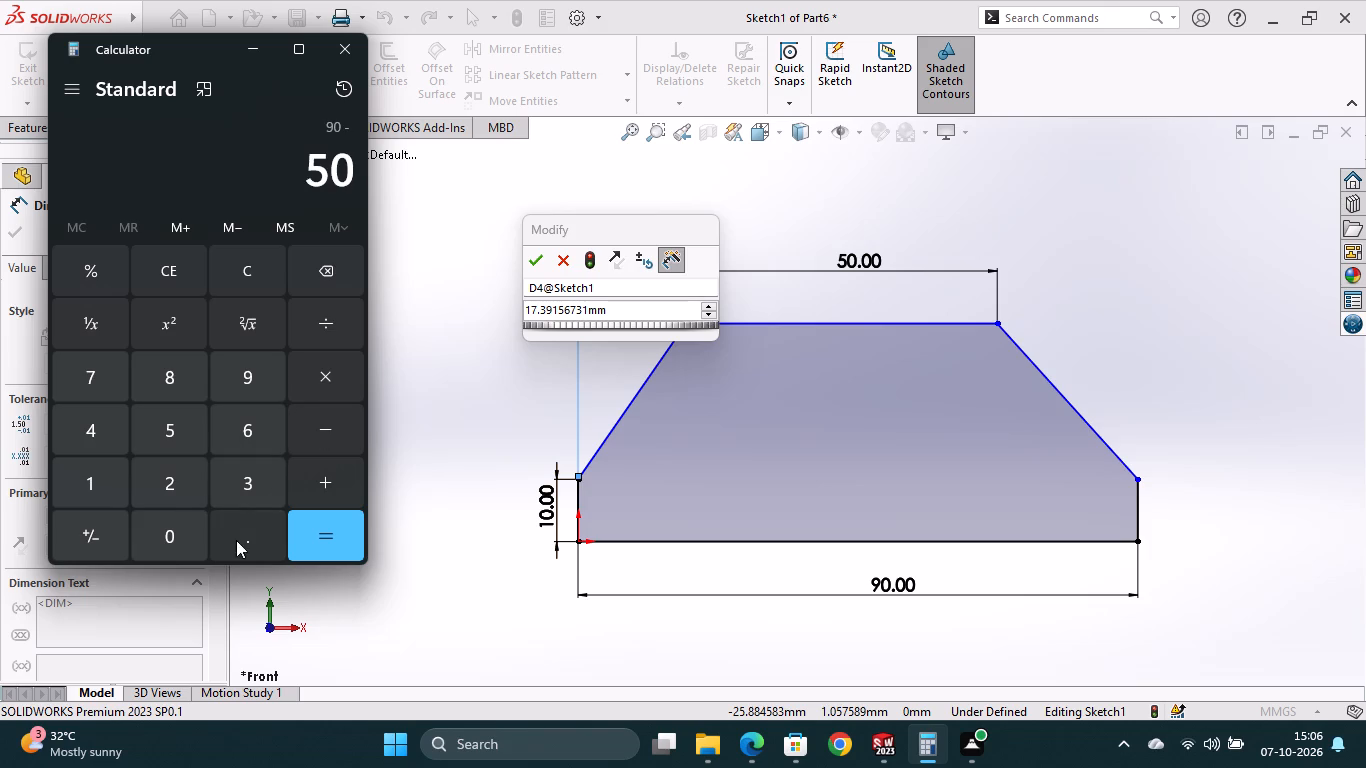
click(316, 539)
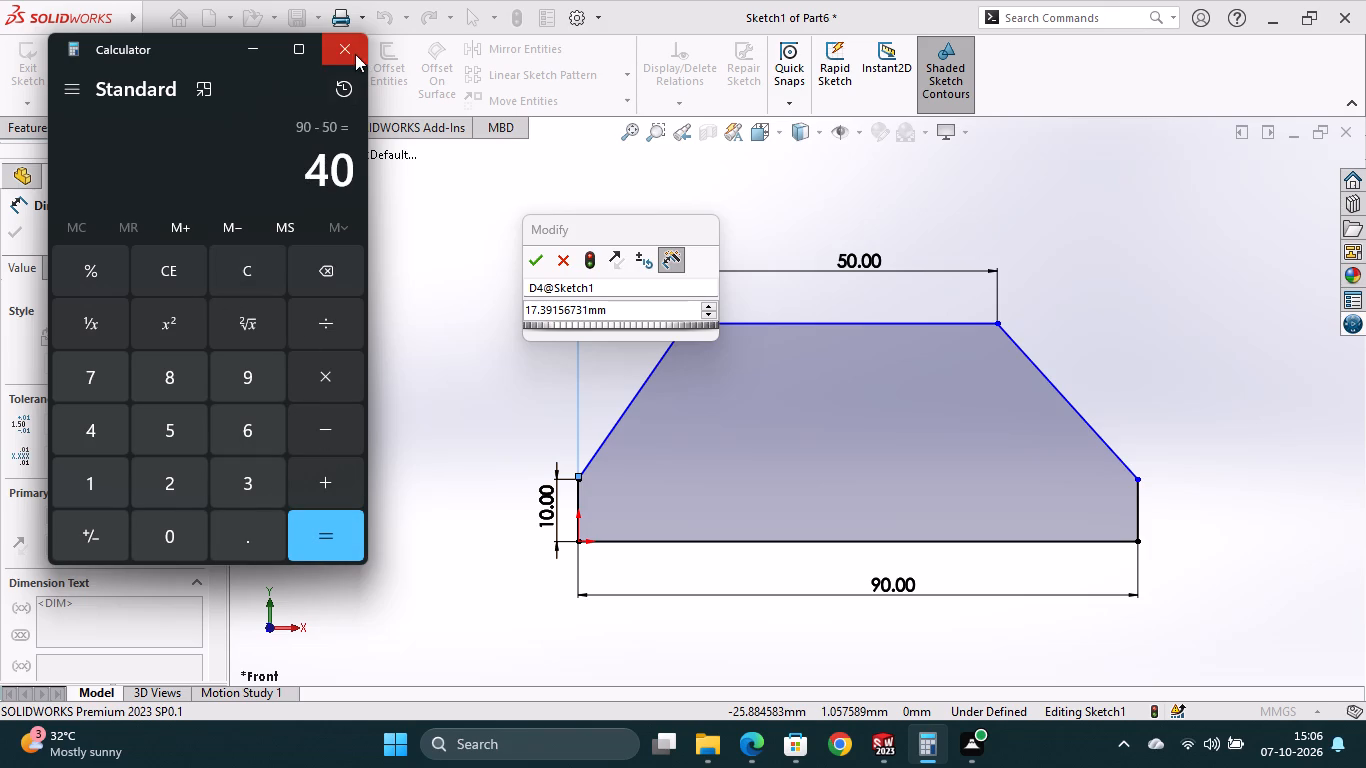
click(355, 54)
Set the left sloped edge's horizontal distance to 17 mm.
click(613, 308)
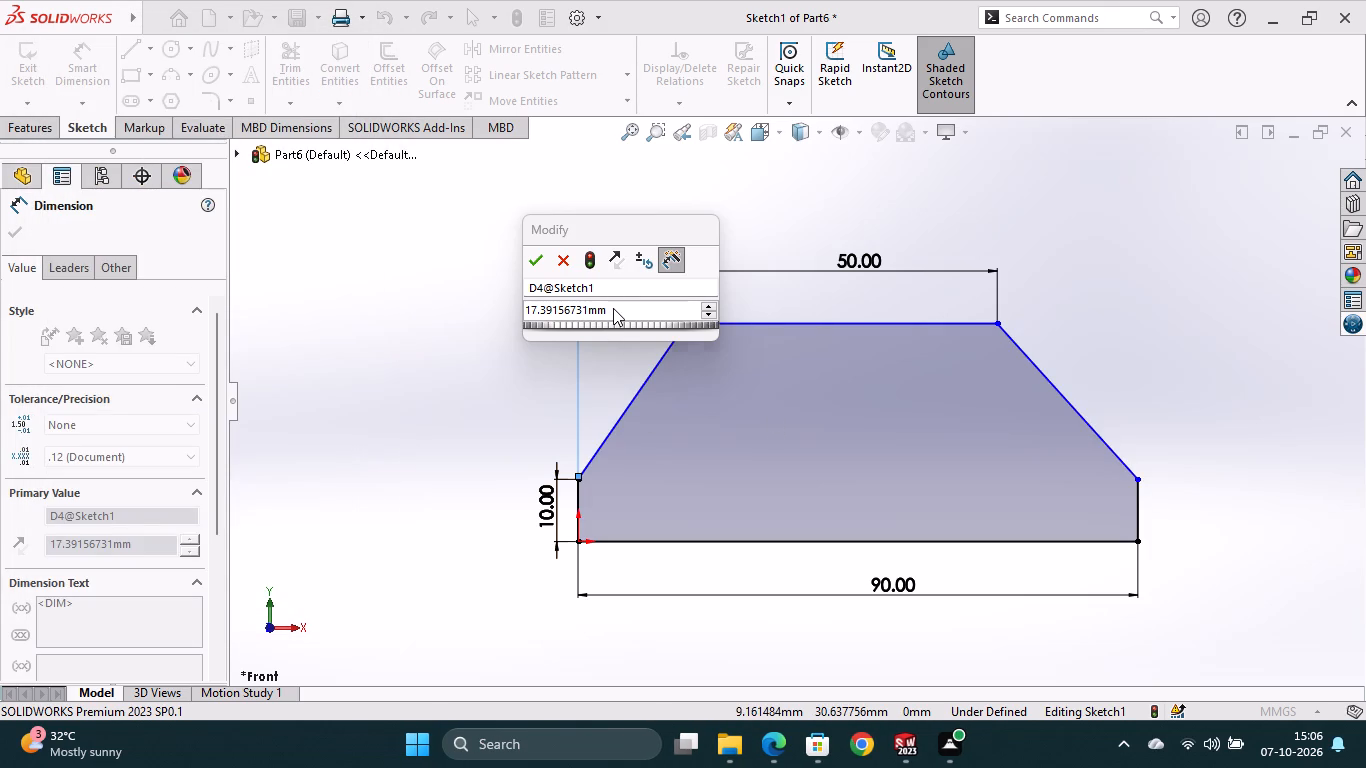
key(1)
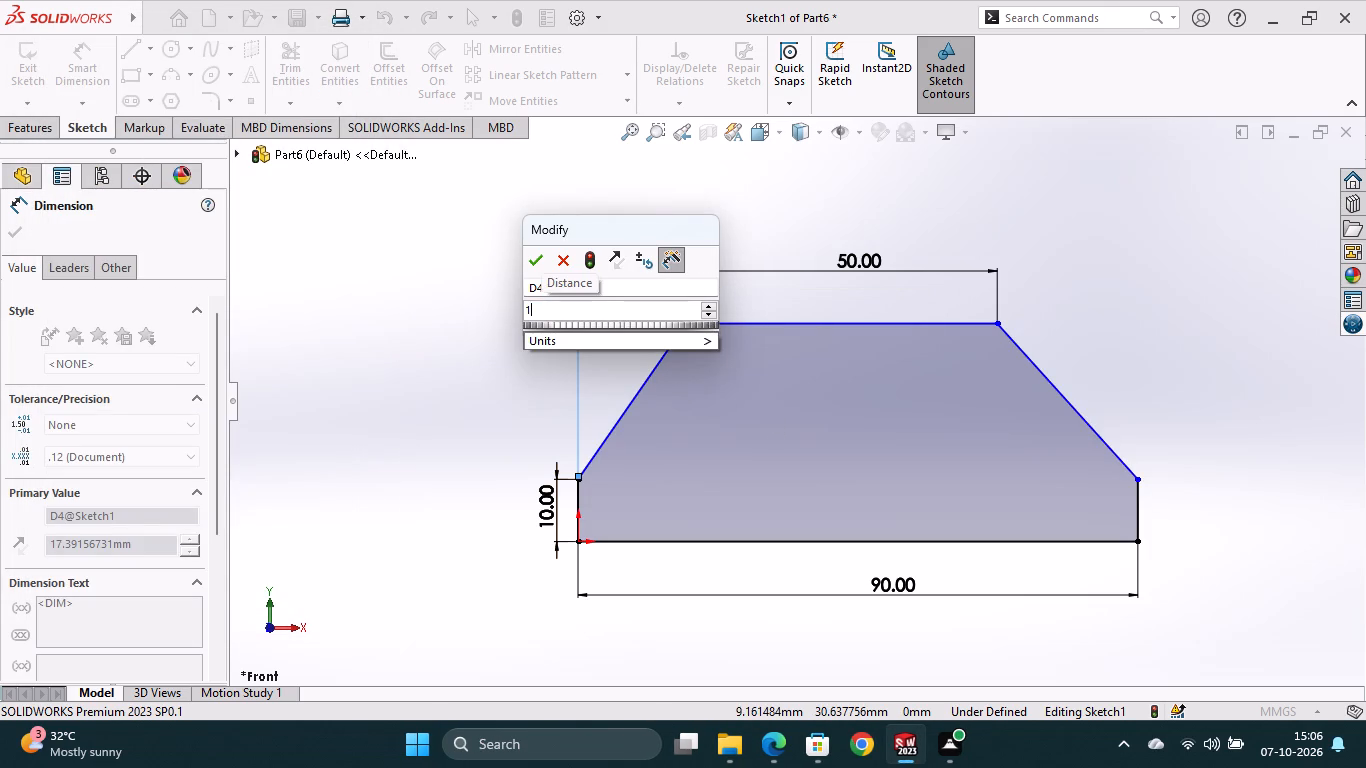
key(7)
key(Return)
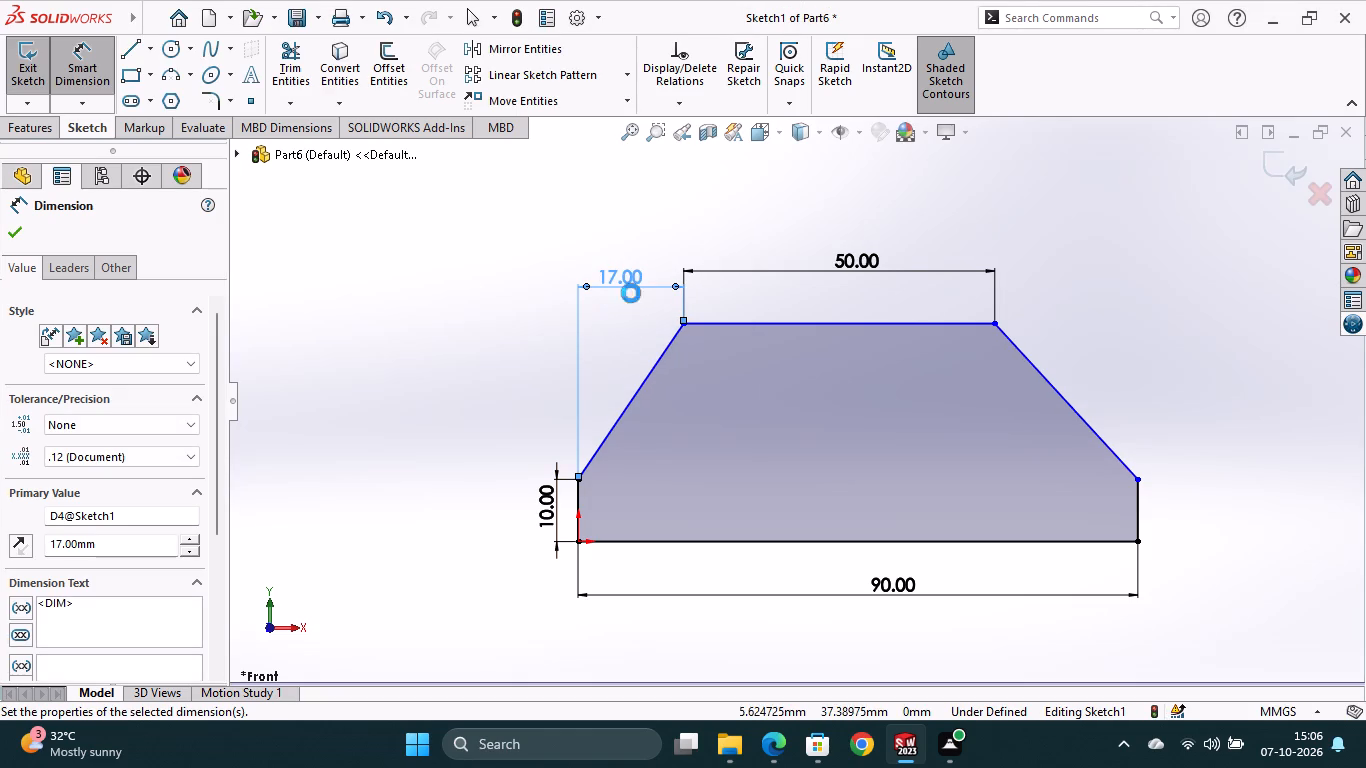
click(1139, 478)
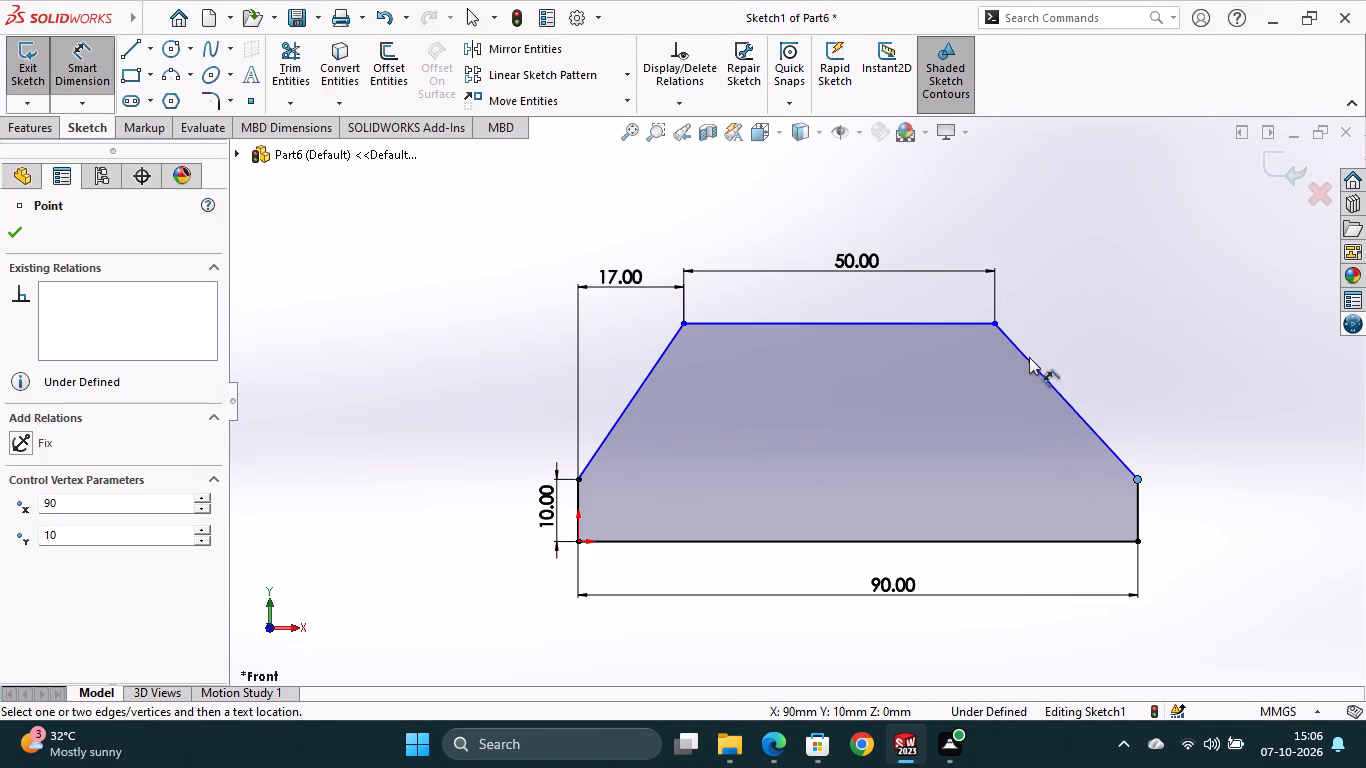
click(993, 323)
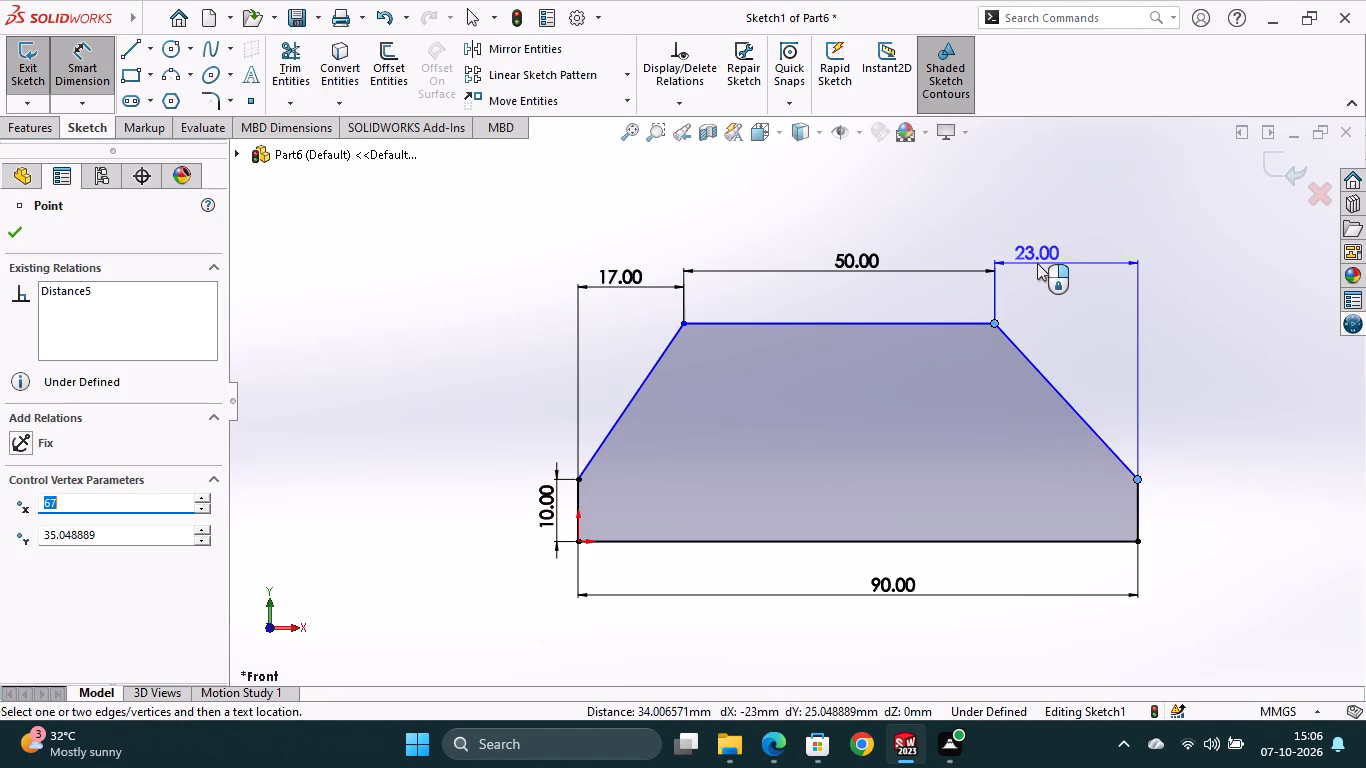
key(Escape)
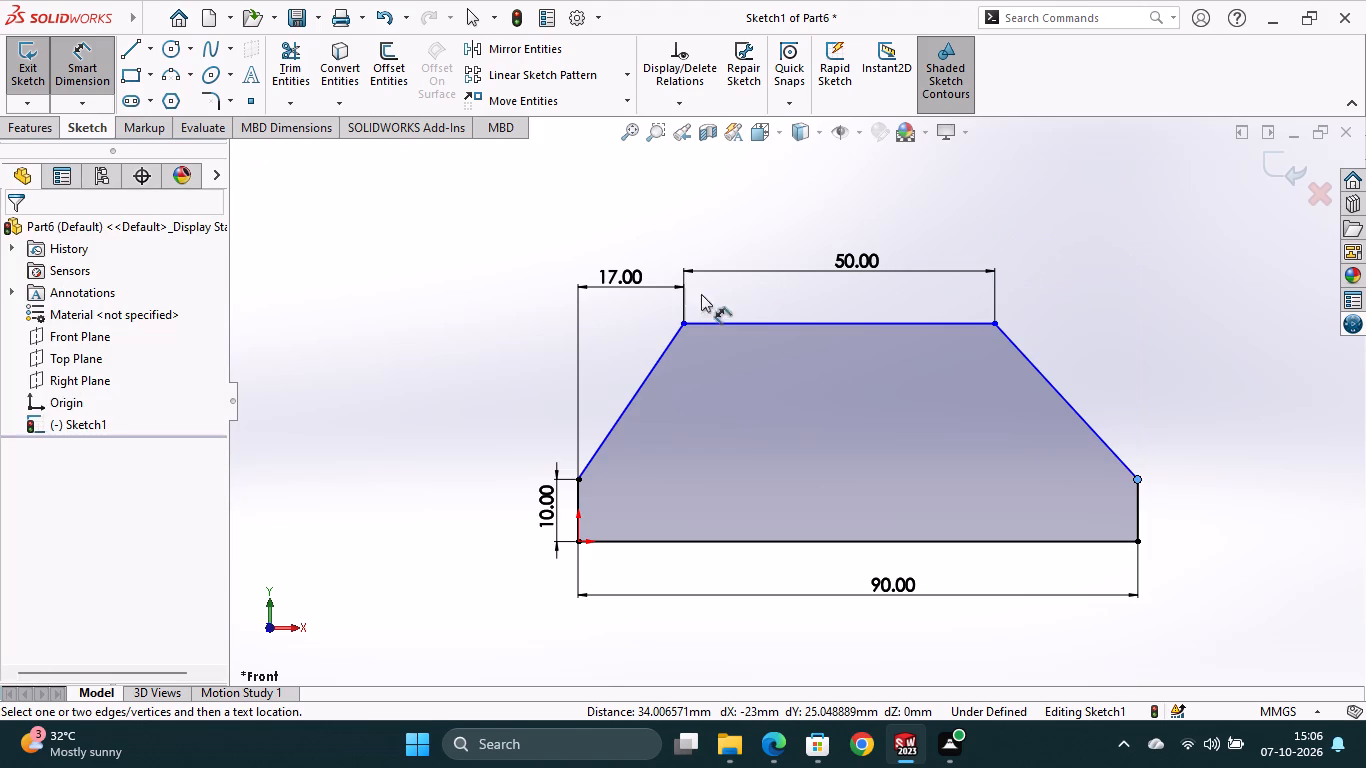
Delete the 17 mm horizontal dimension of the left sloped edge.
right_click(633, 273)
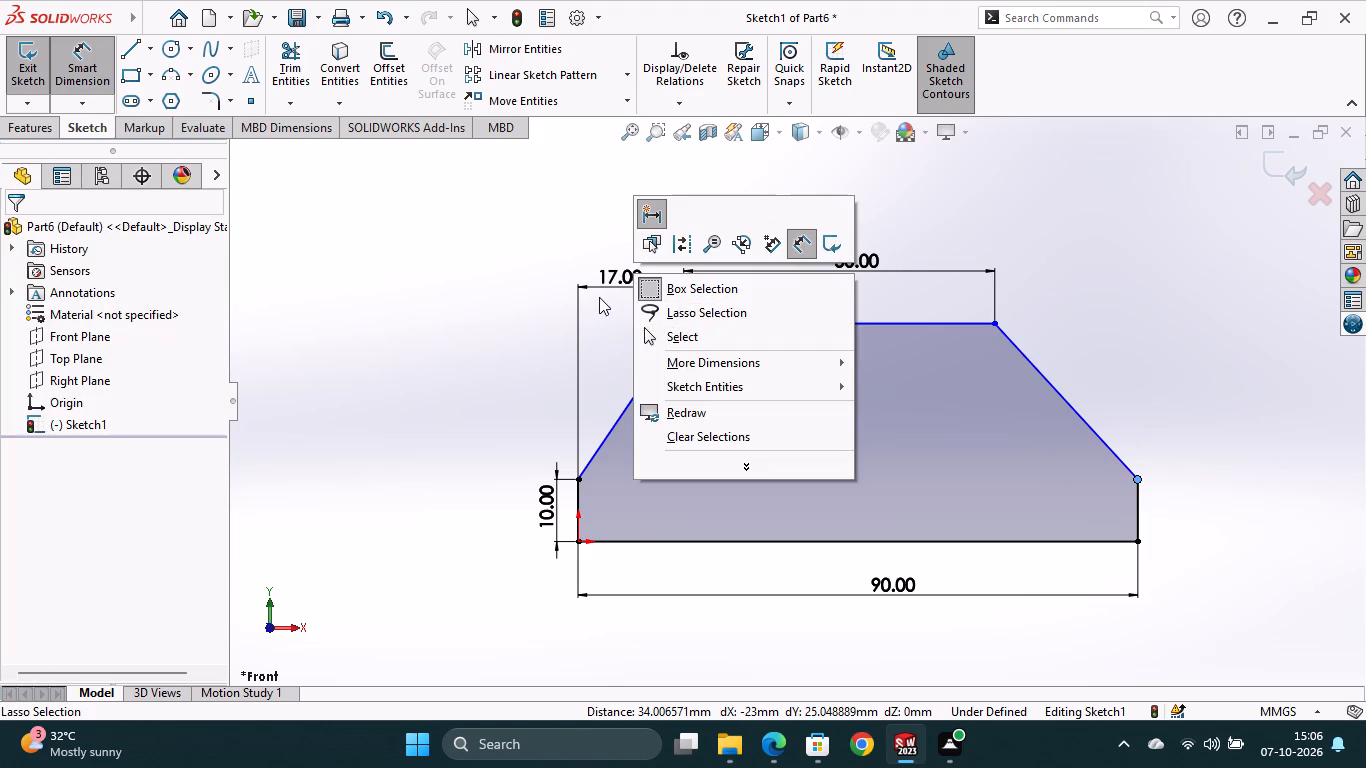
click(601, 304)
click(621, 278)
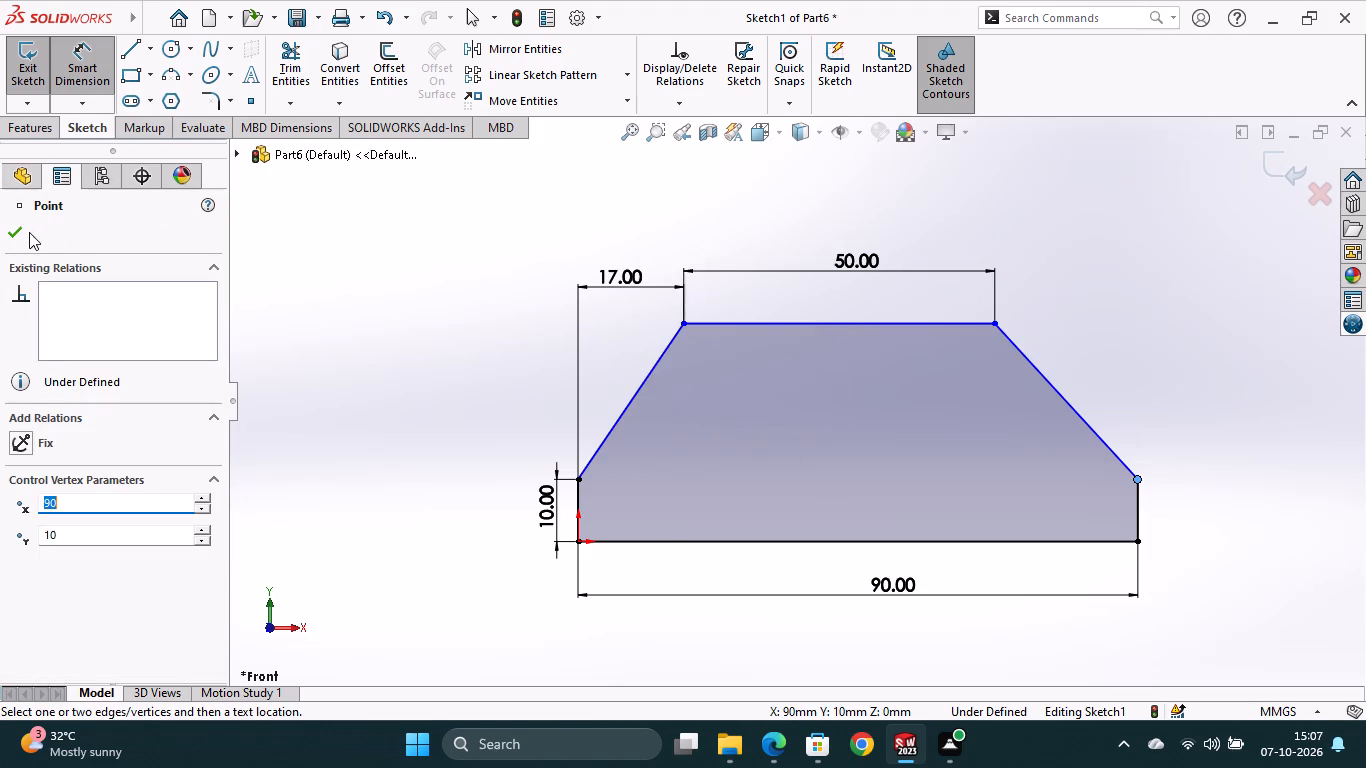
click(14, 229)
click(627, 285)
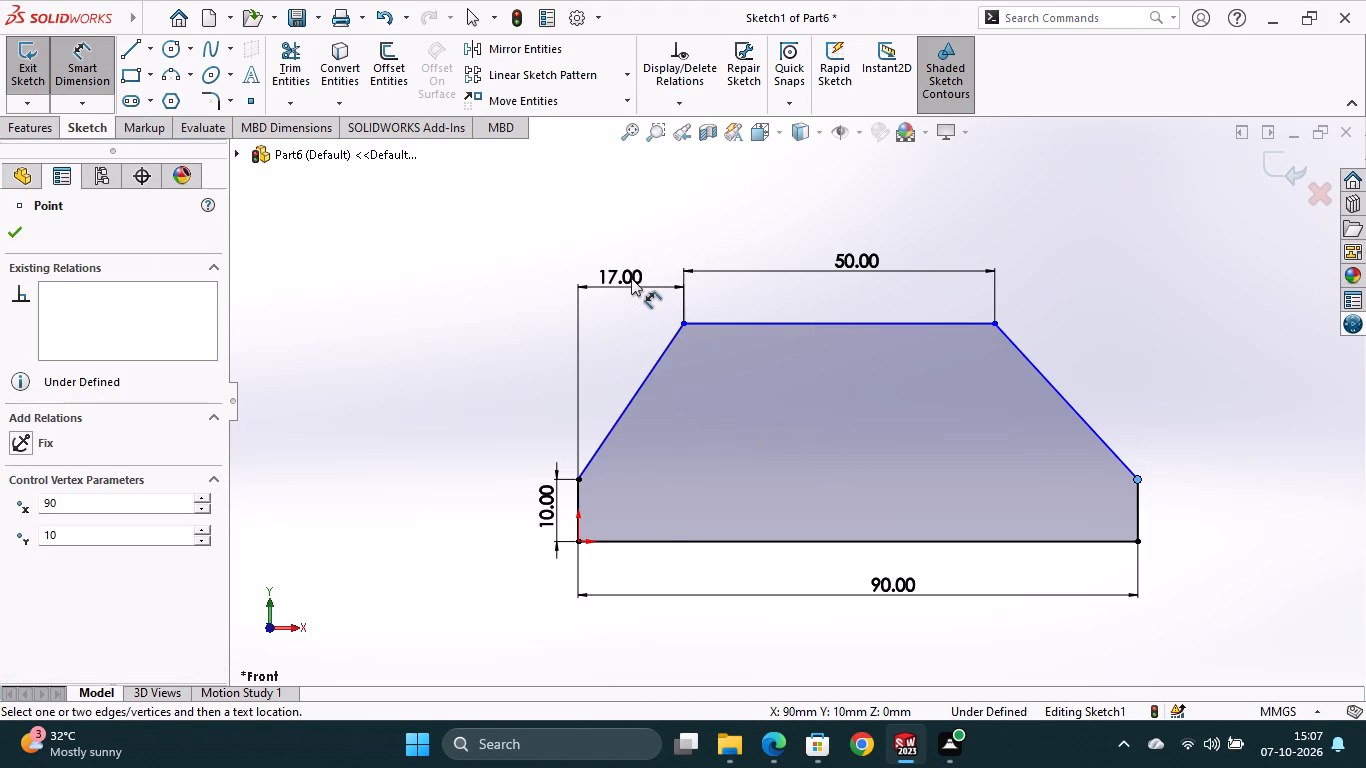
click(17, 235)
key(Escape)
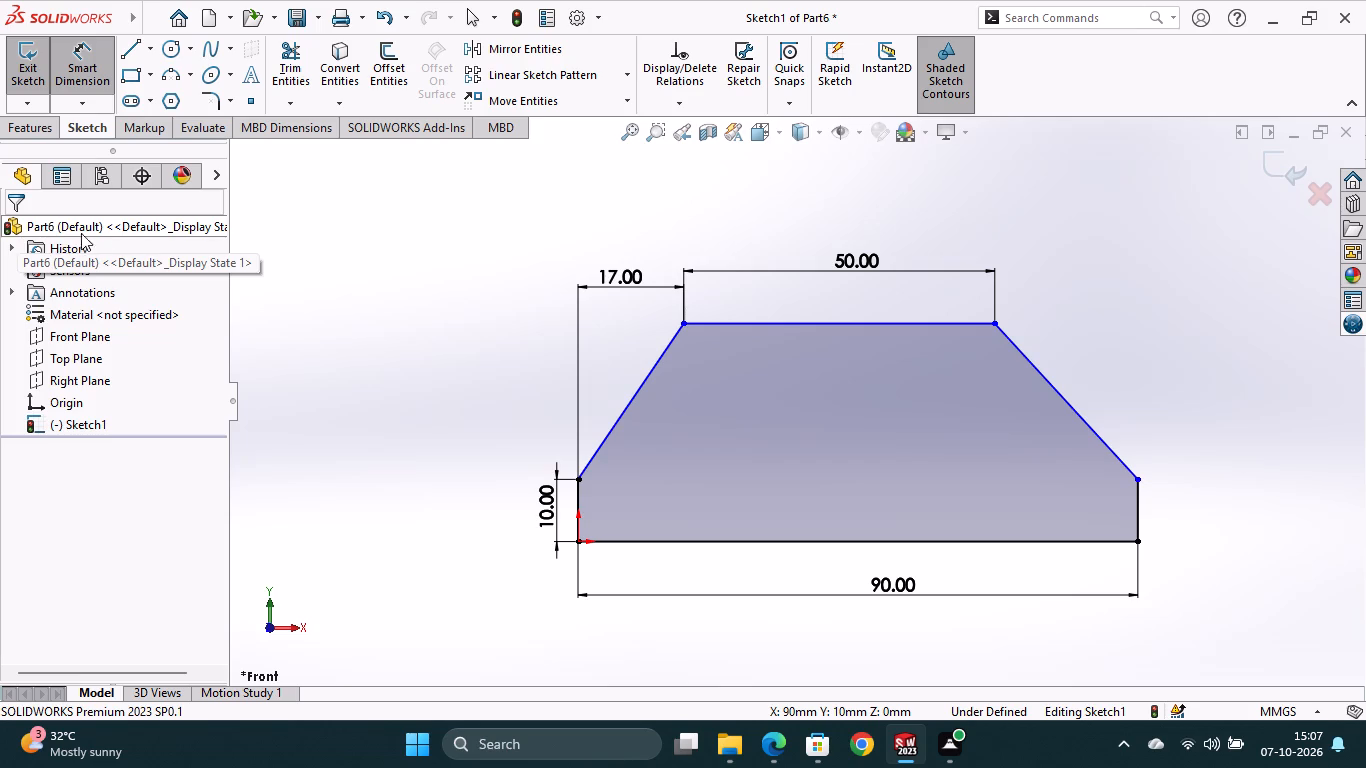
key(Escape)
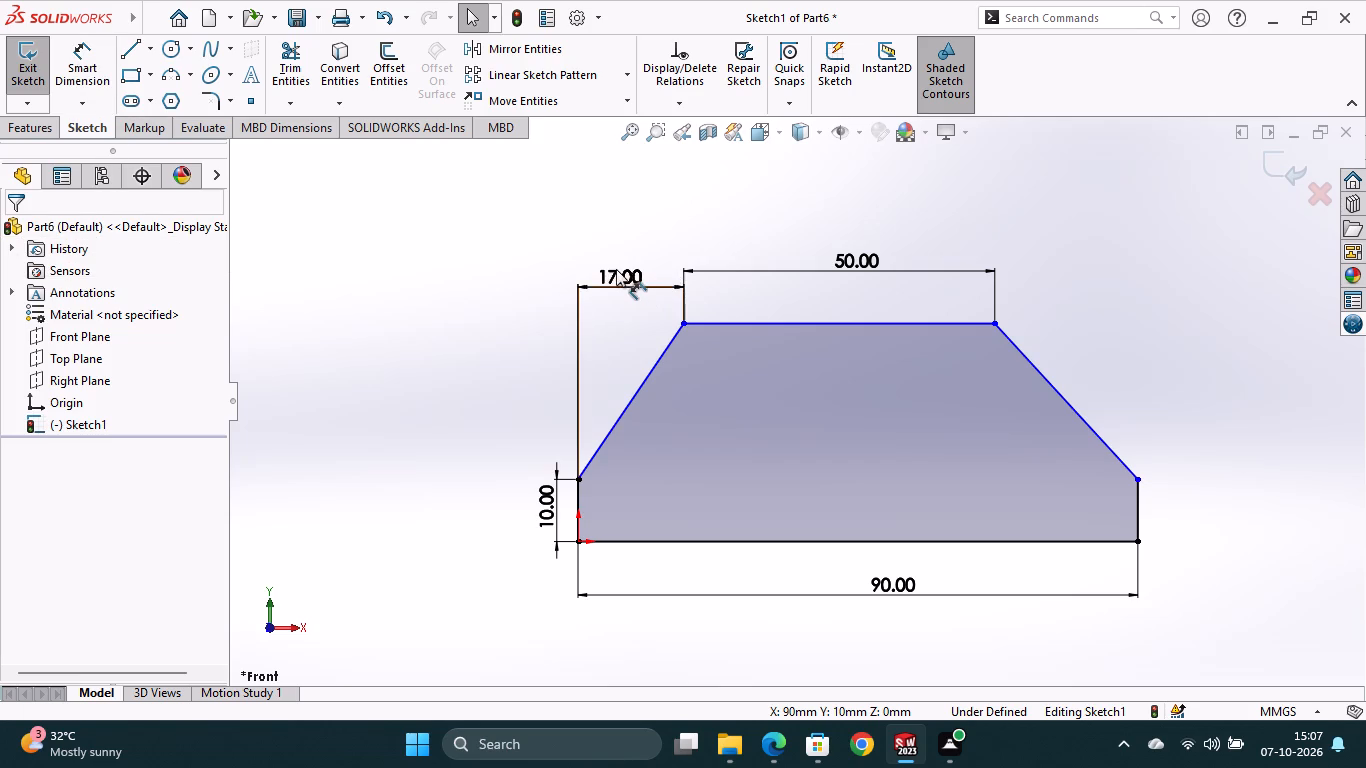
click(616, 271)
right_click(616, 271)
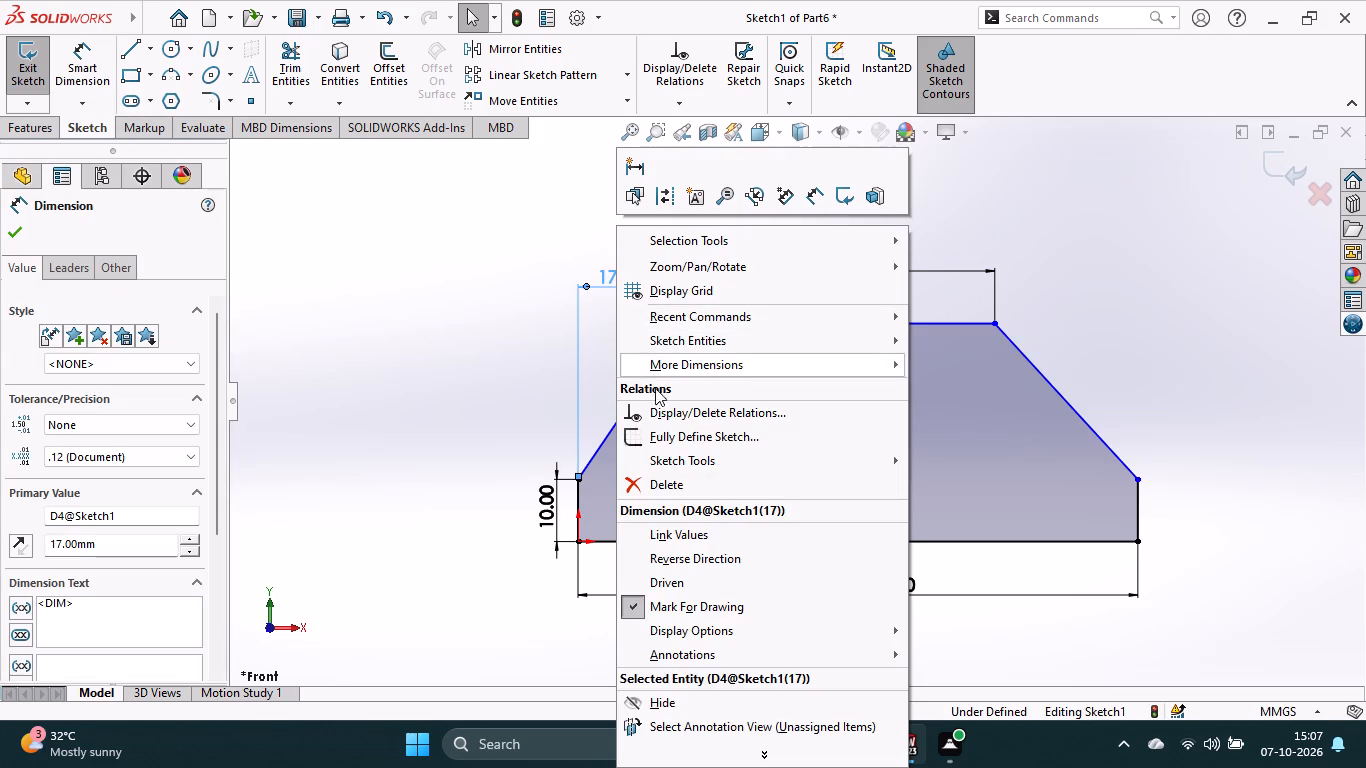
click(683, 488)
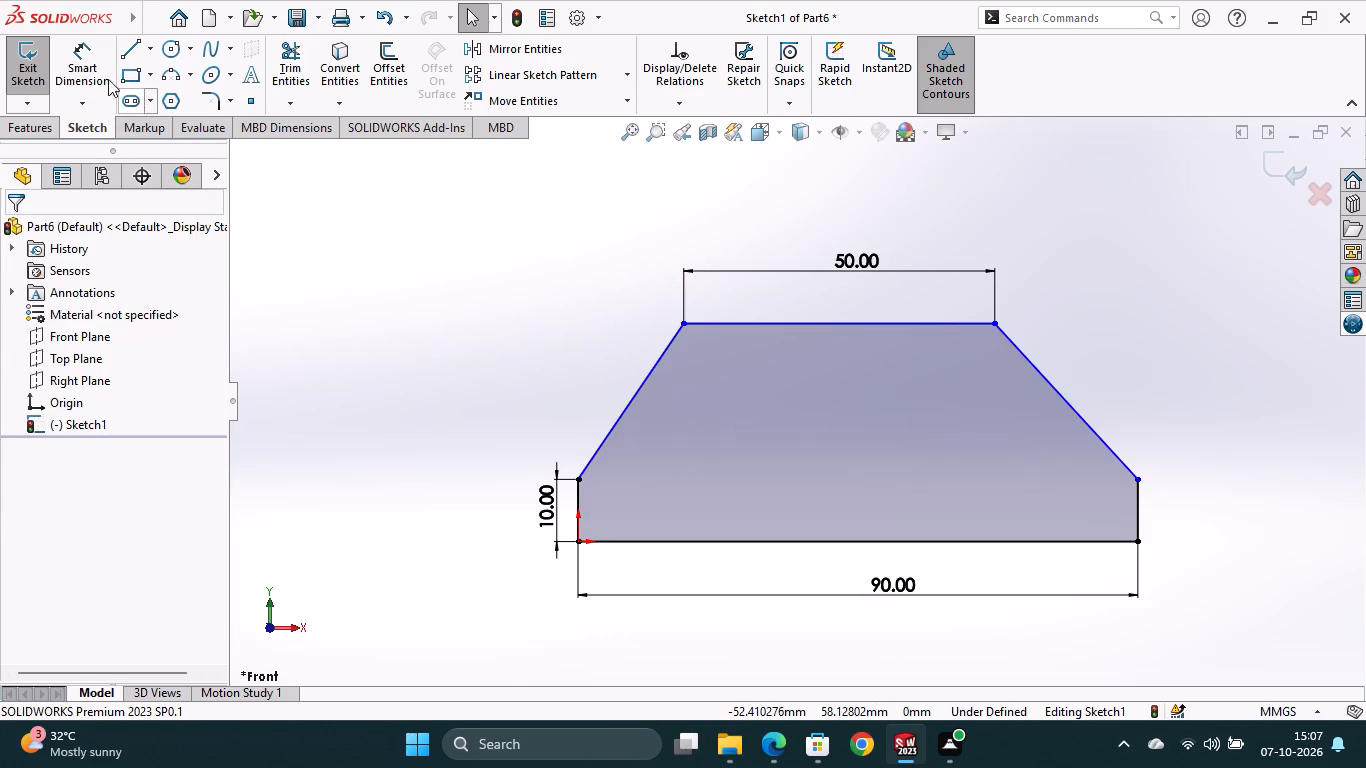
Dimension the horizontal distance between the left sloped edge's endpoints and set it to 20 mm.
click(68, 54)
click(579, 477)
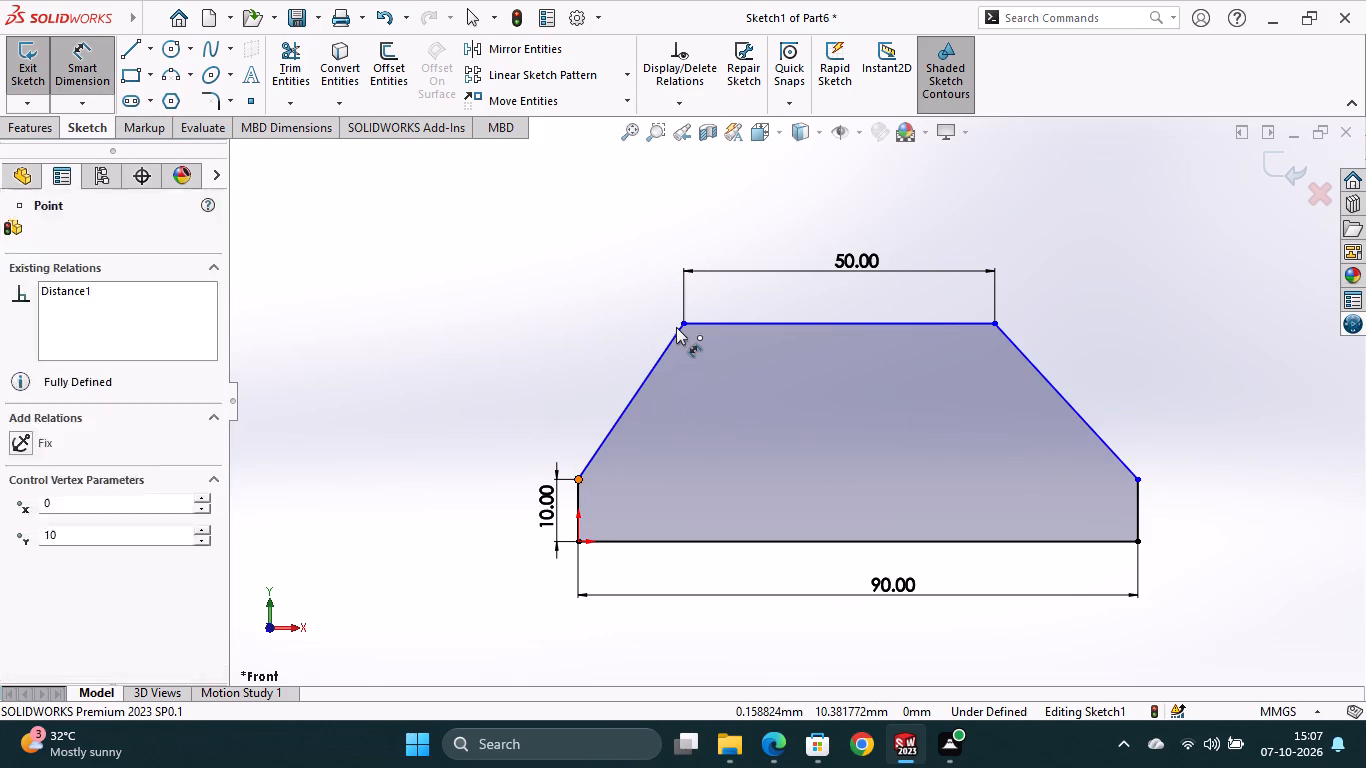
click(679, 323)
click(628, 242)
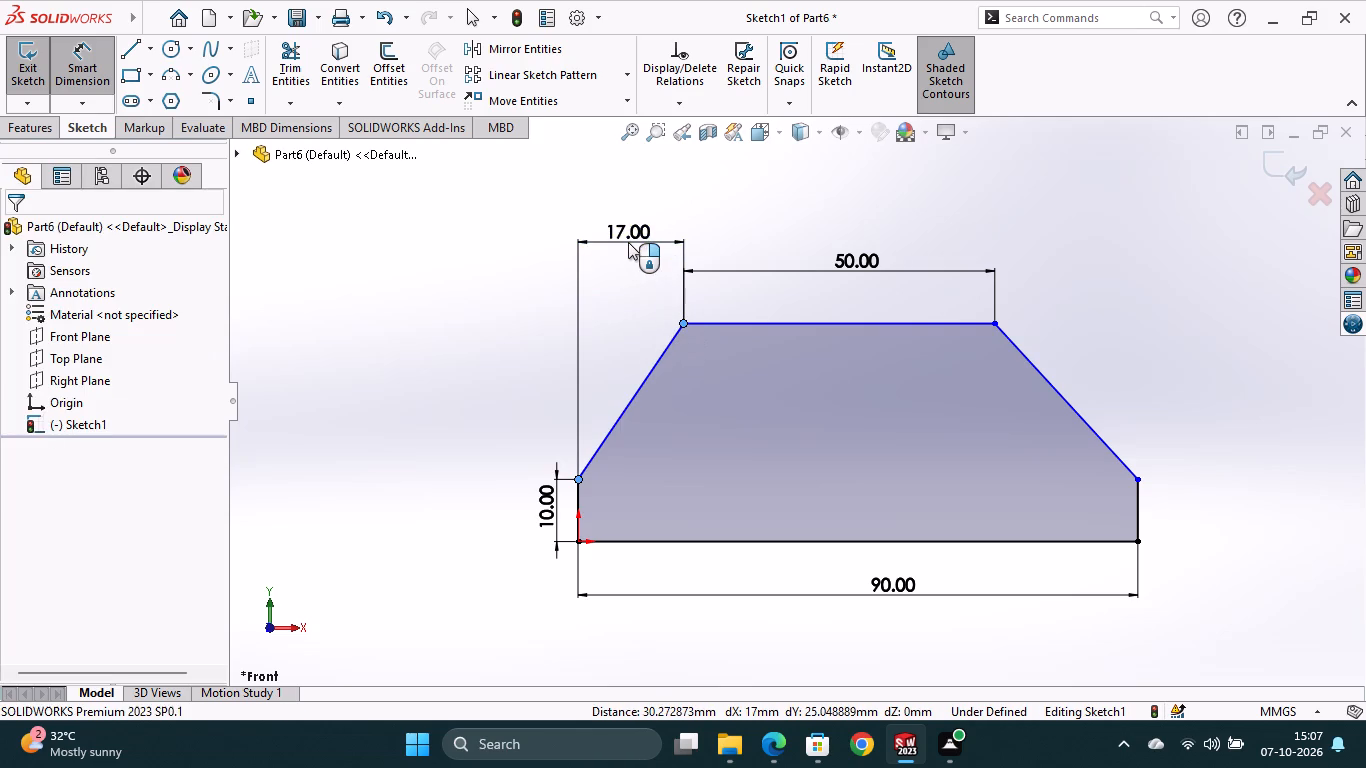
text(20)
key(Return)
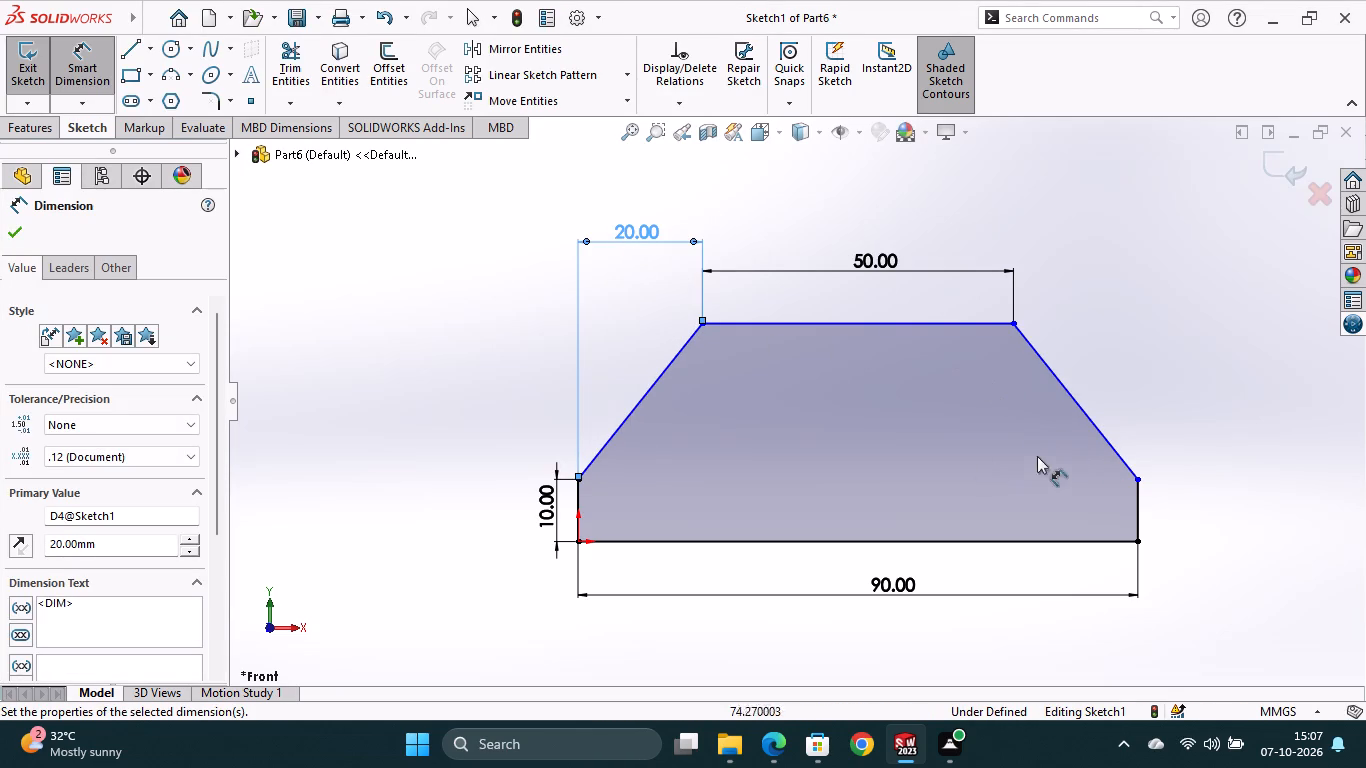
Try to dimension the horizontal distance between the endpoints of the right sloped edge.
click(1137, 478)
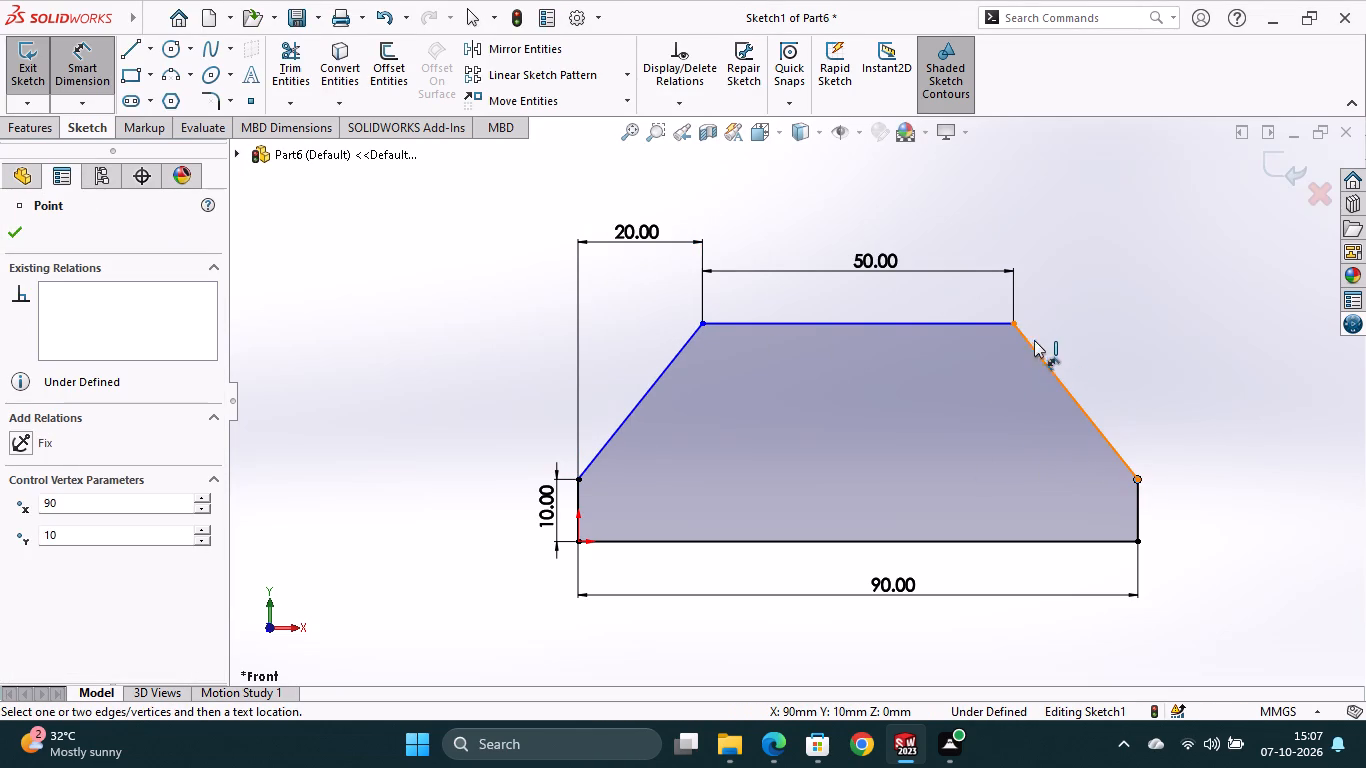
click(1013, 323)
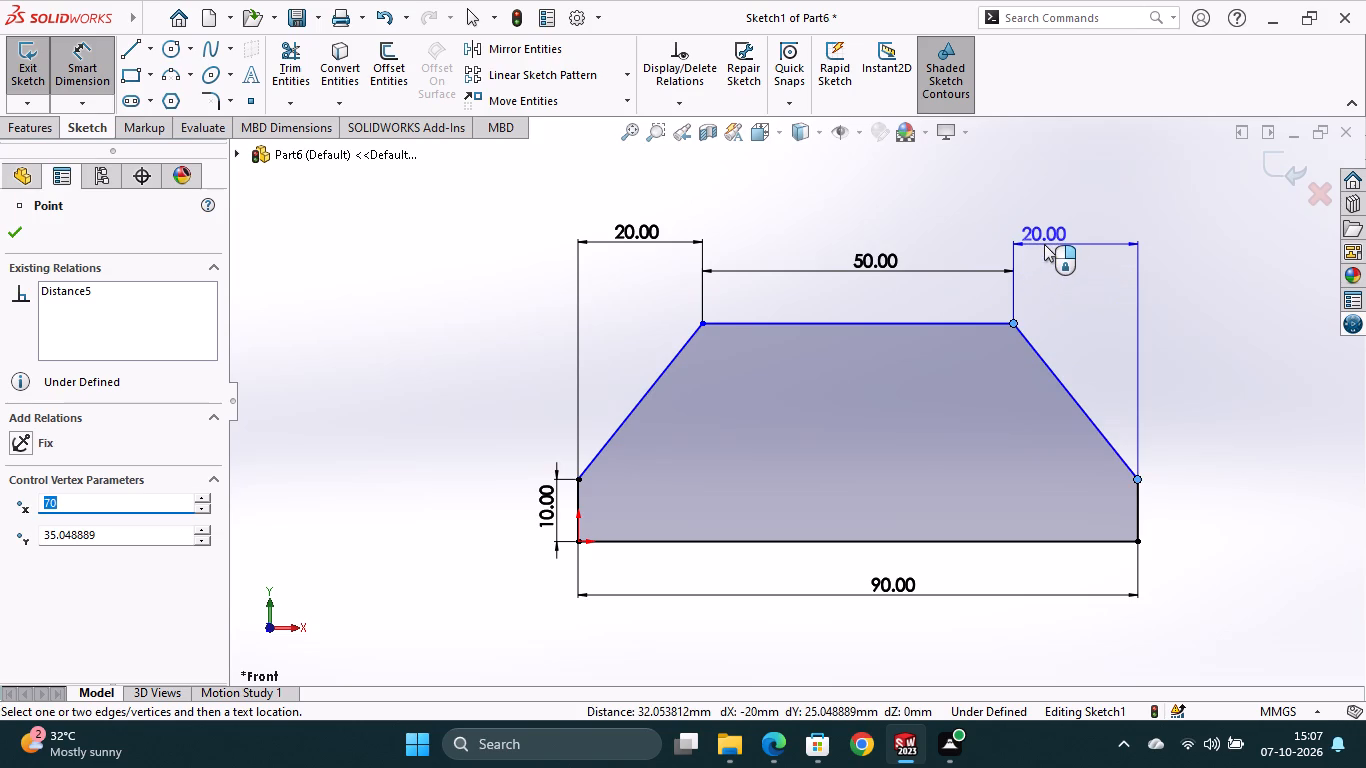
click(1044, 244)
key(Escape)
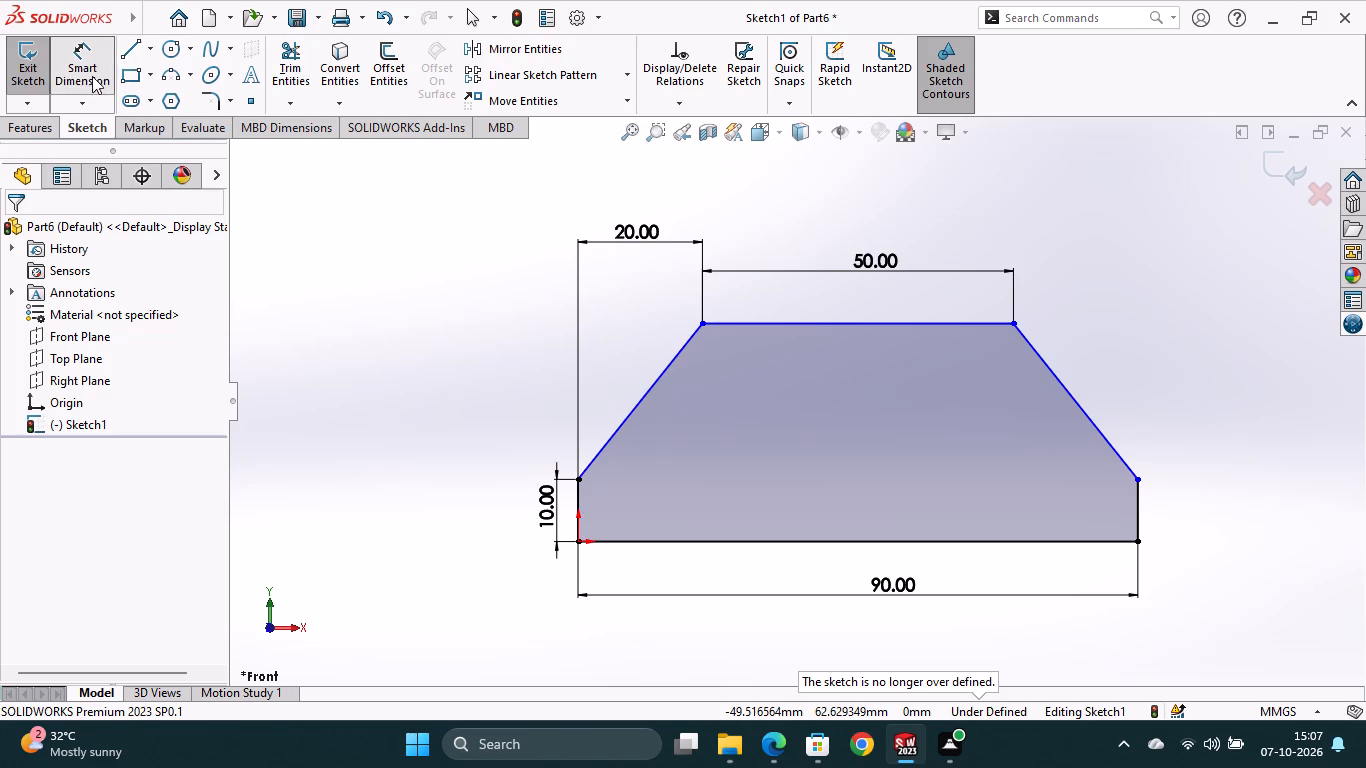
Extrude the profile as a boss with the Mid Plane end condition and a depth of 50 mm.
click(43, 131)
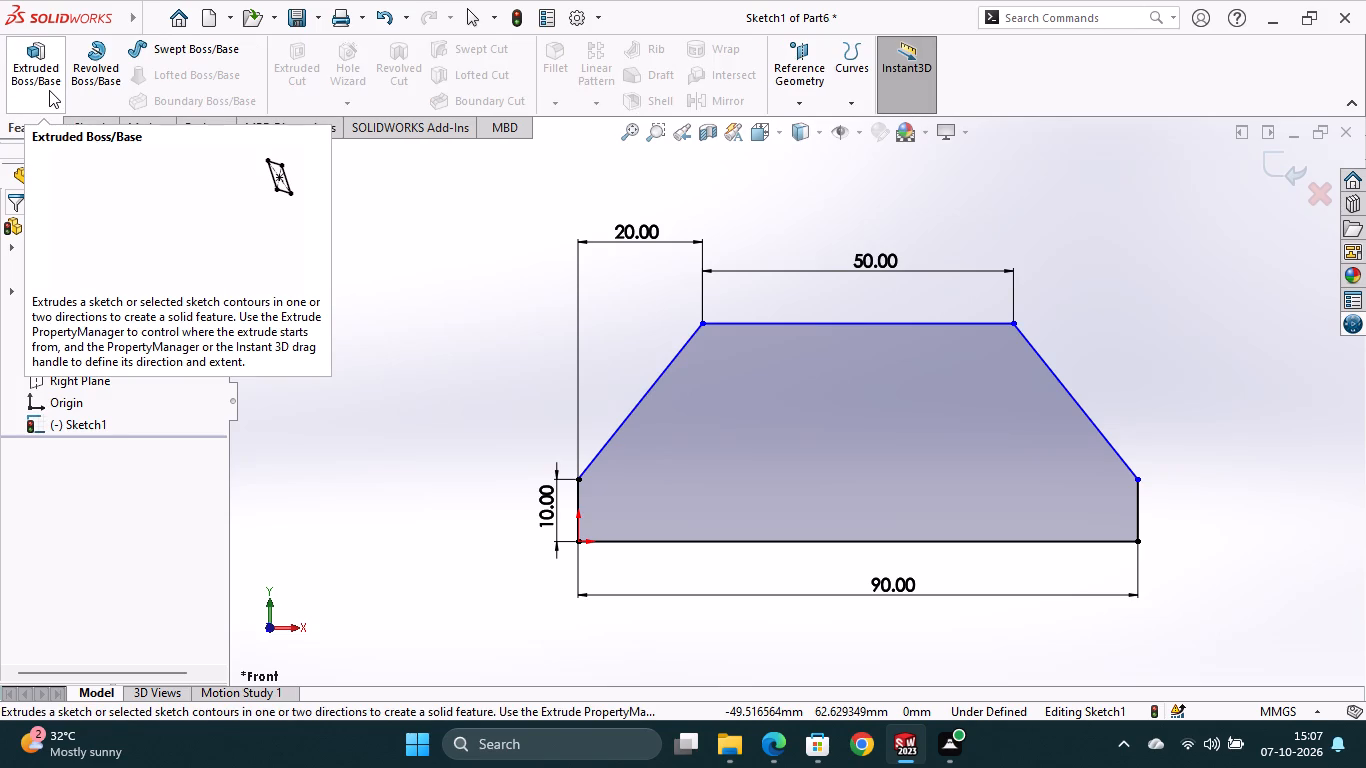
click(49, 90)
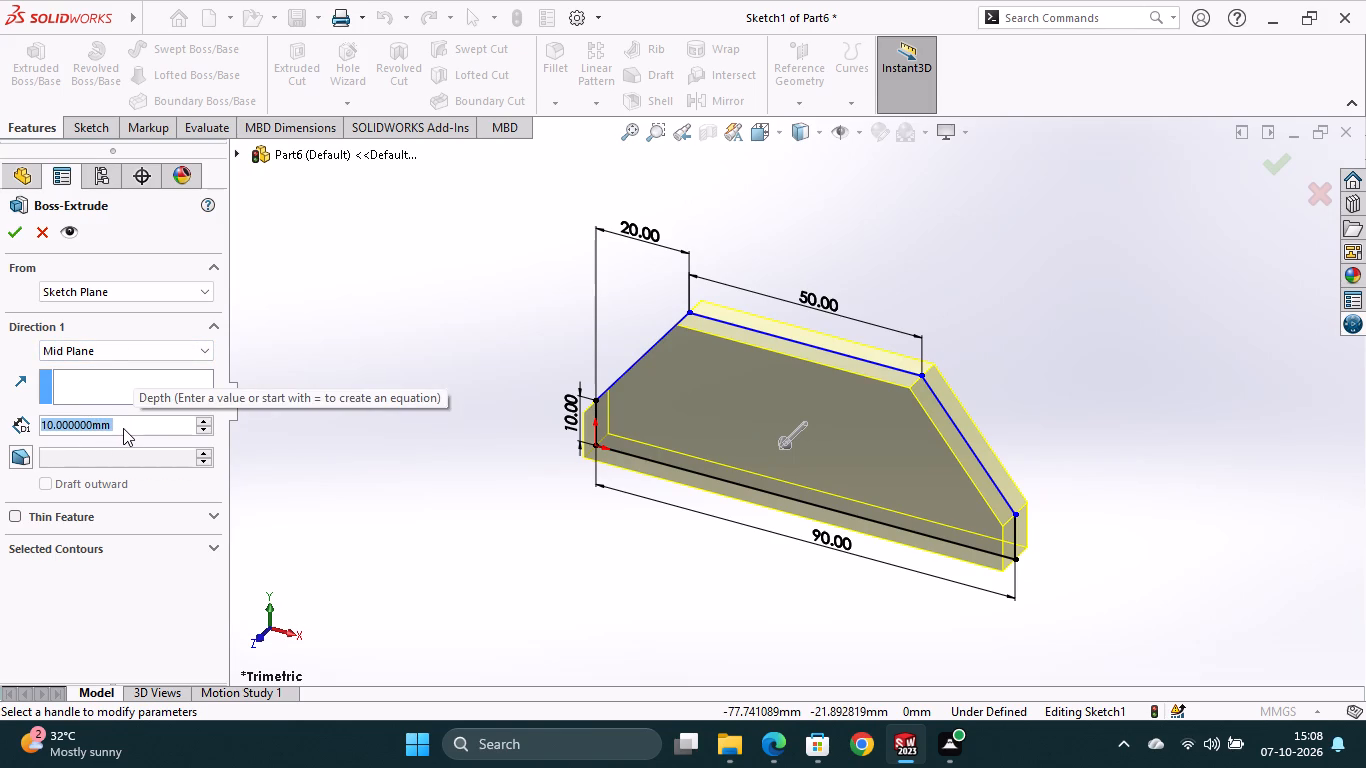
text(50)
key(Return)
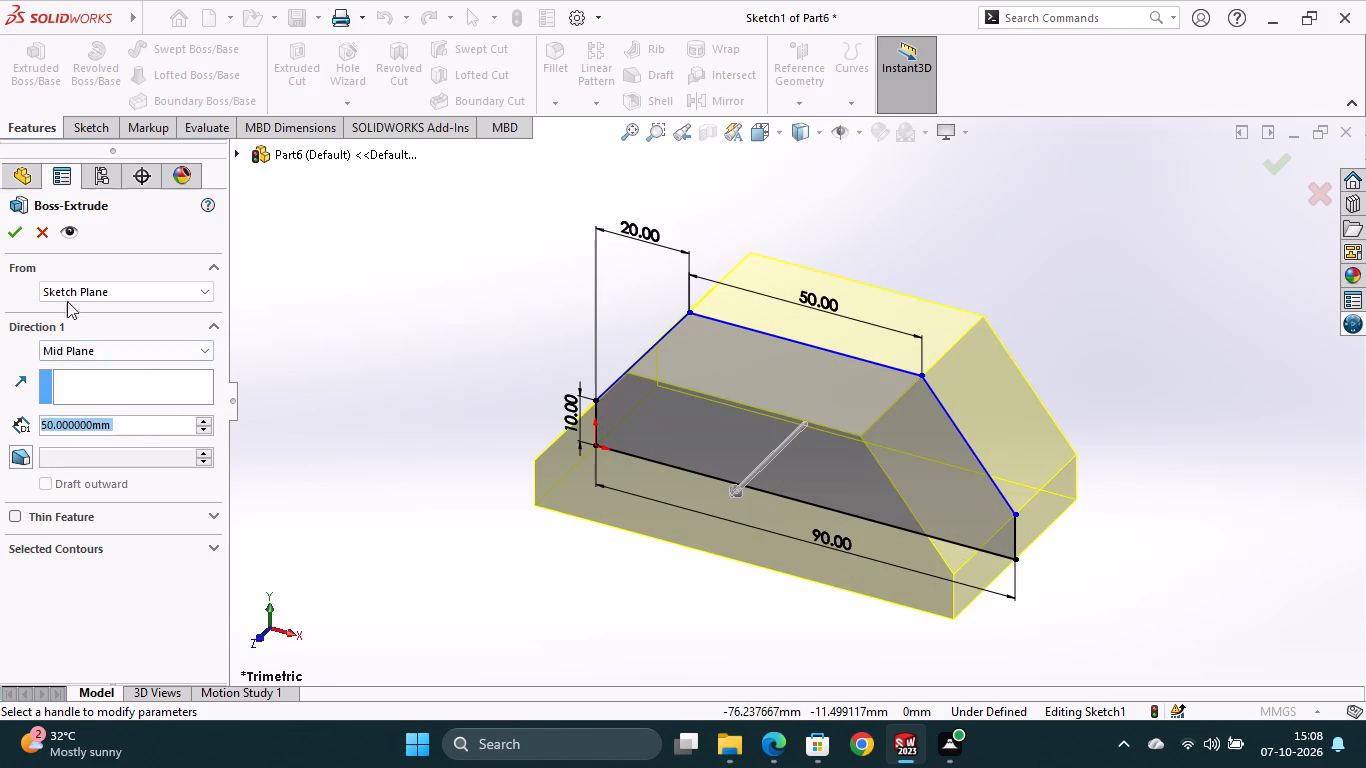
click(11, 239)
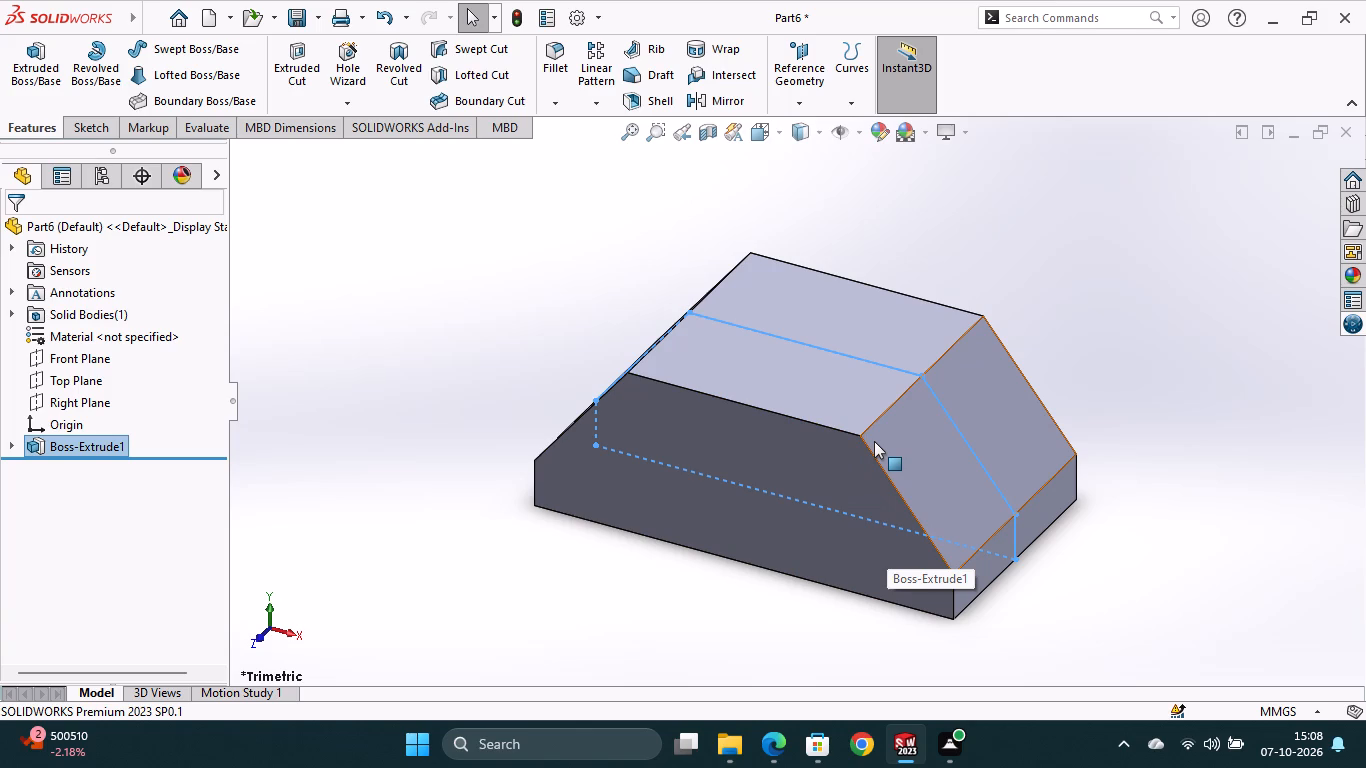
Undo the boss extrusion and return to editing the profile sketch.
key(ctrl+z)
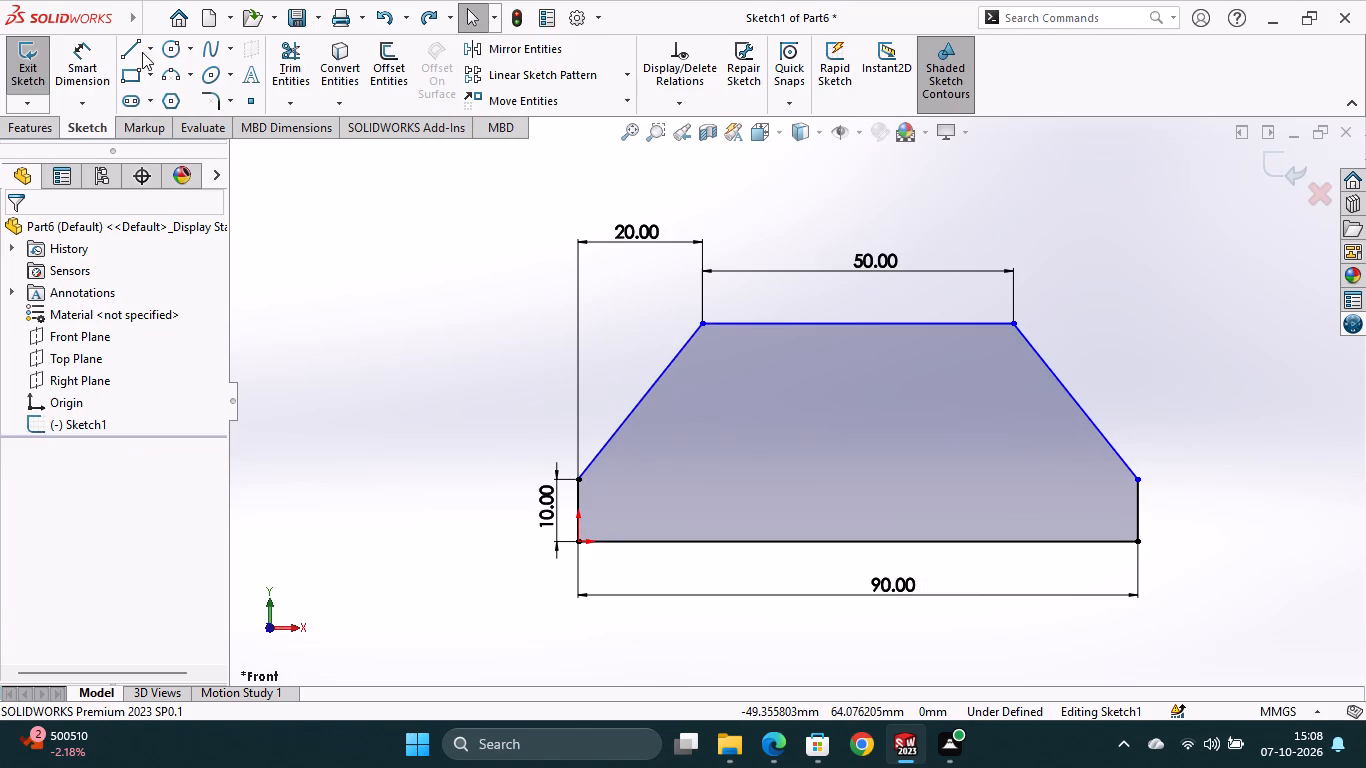
Sketch a horizontal line across the profile, joining the lower endpoints of the two sloped edges.
click(137, 50)
click(579, 480)
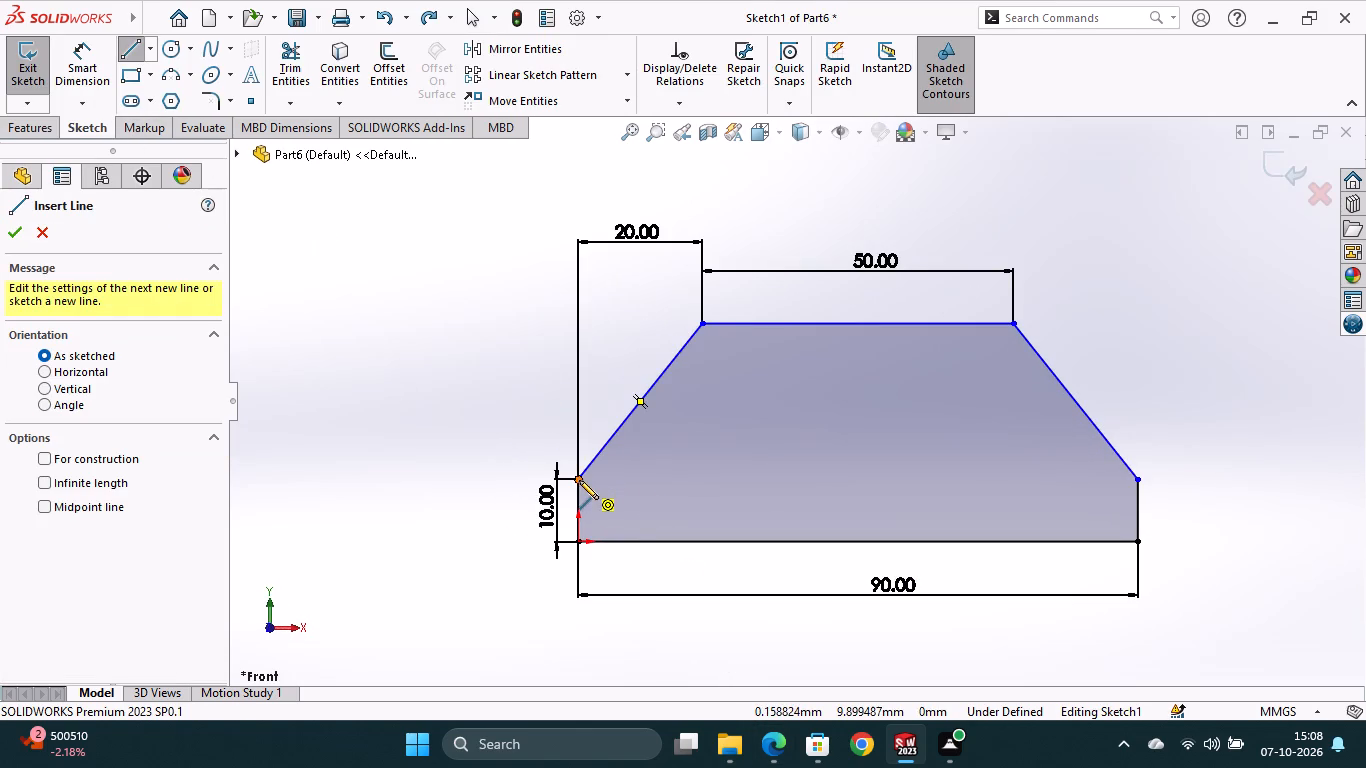
click(1138, 480)
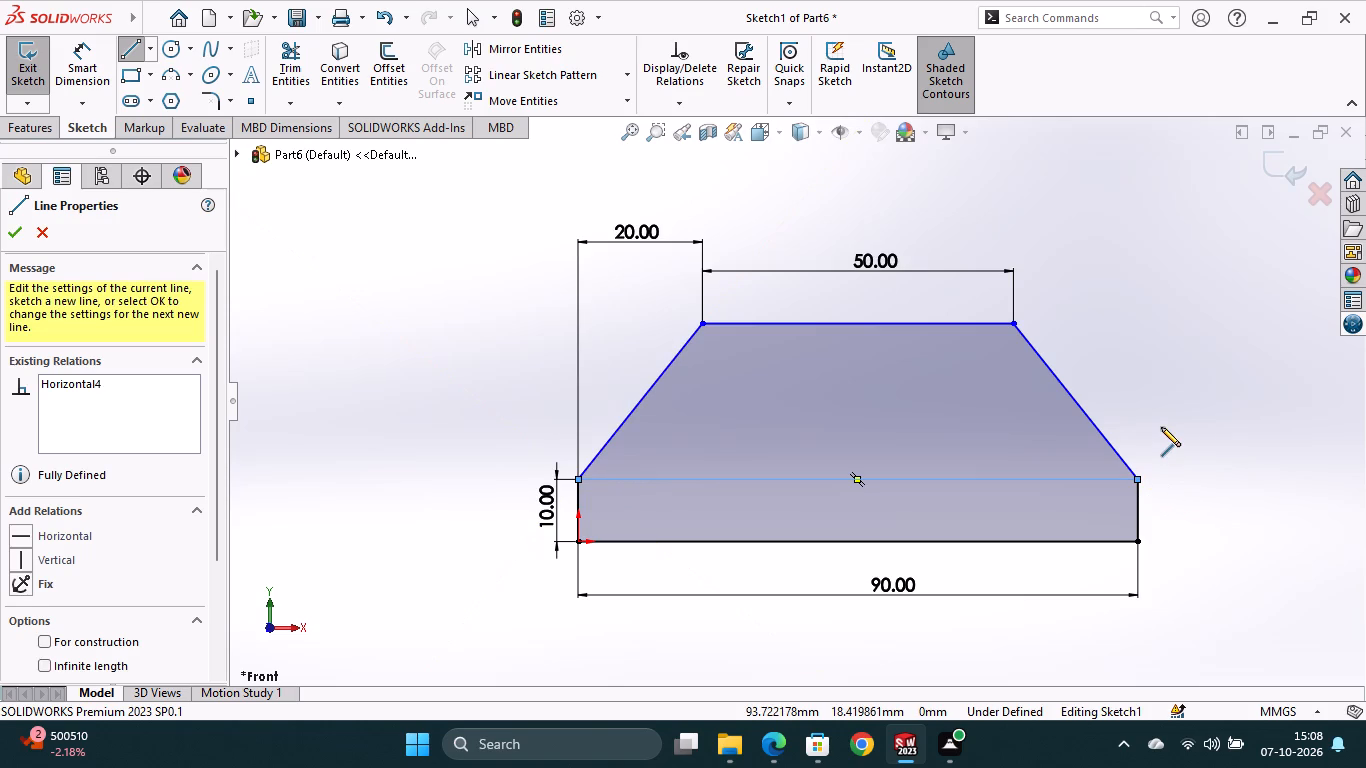
key(Escape)
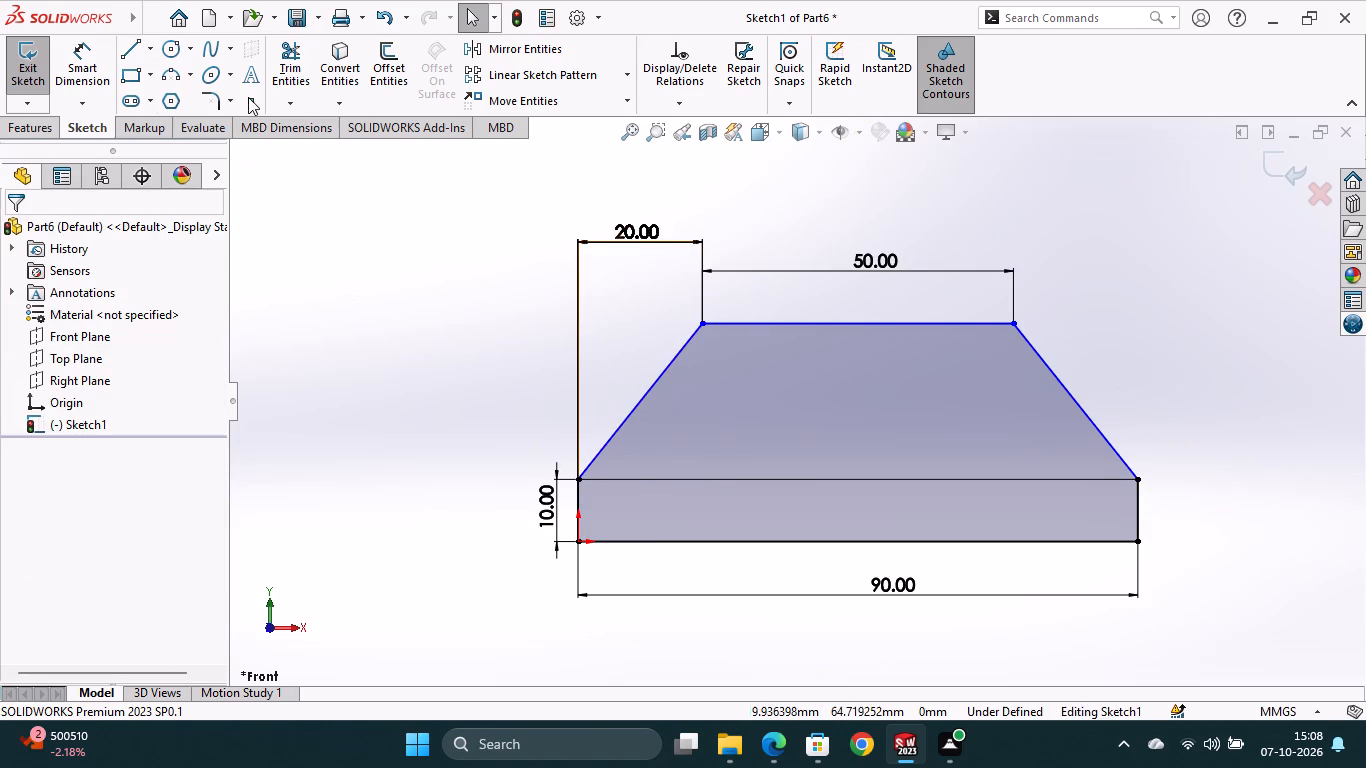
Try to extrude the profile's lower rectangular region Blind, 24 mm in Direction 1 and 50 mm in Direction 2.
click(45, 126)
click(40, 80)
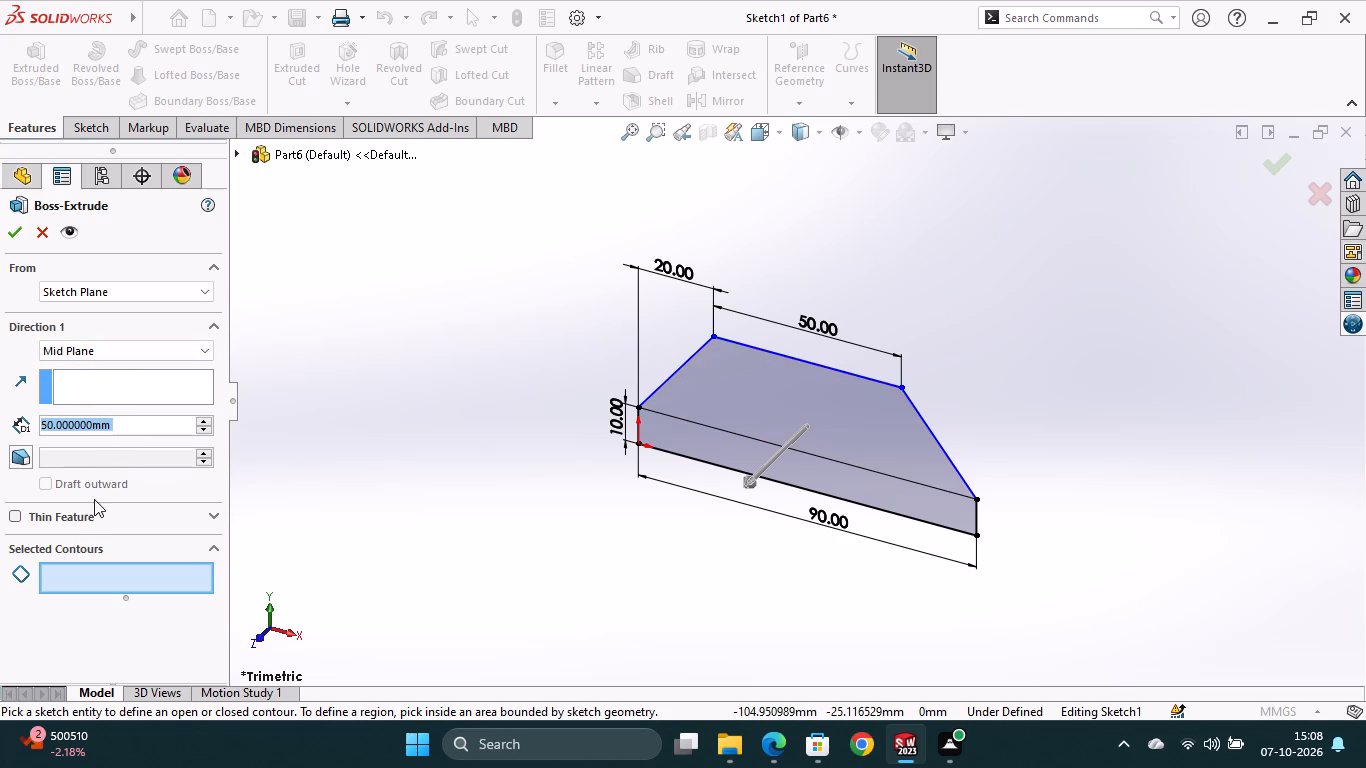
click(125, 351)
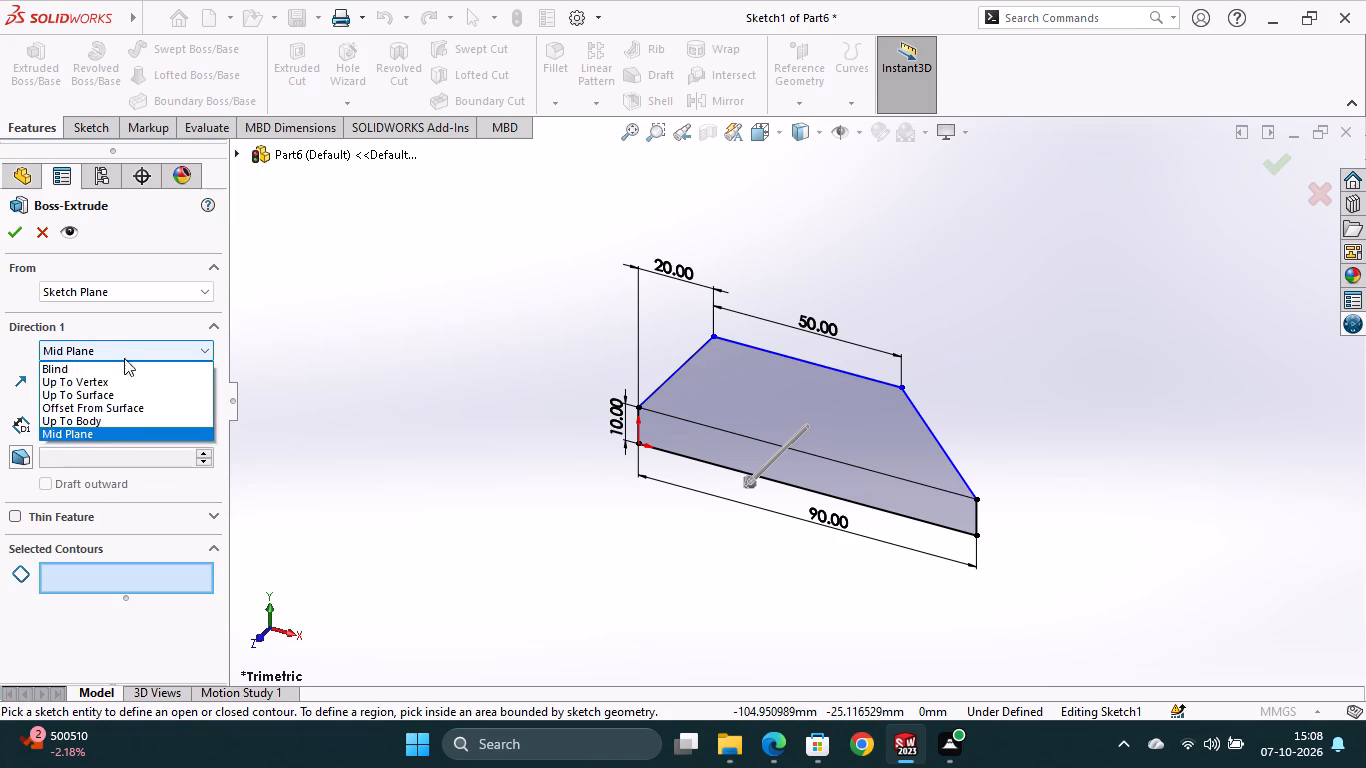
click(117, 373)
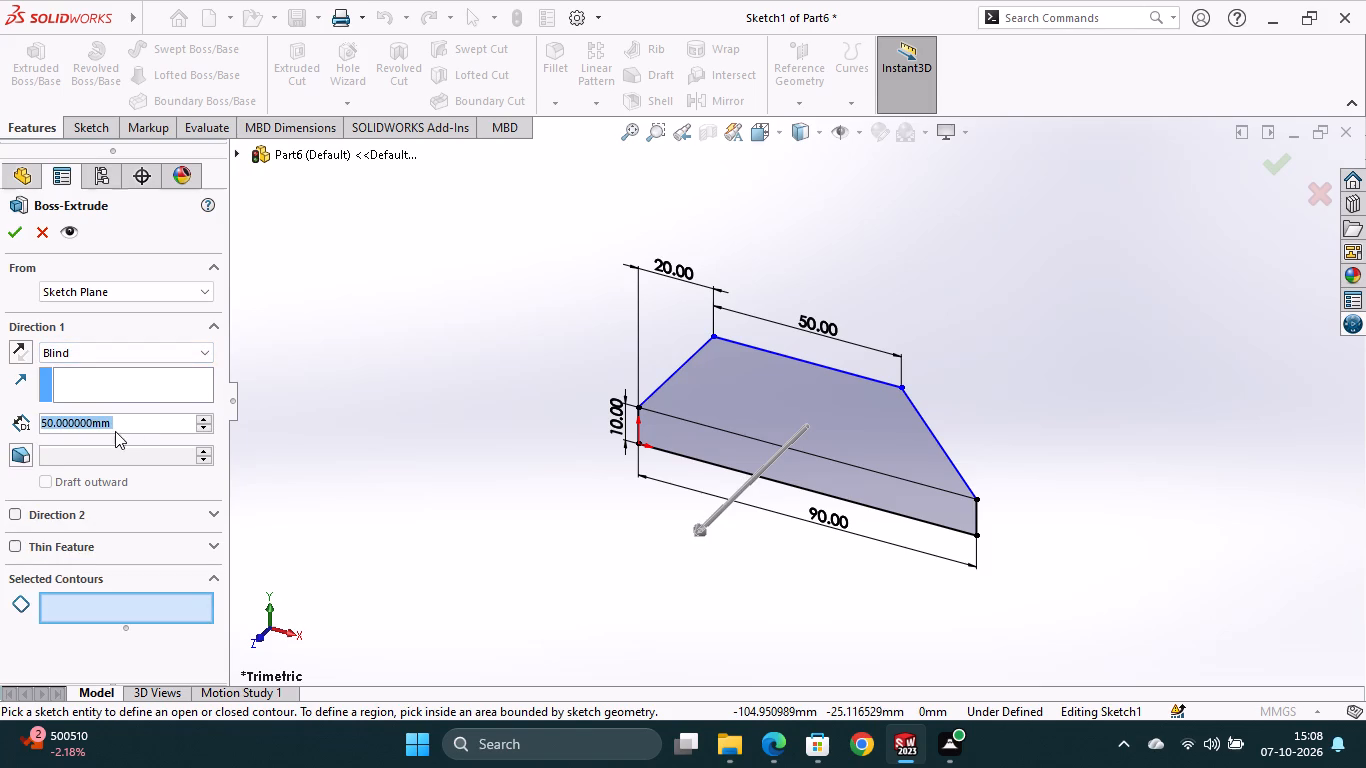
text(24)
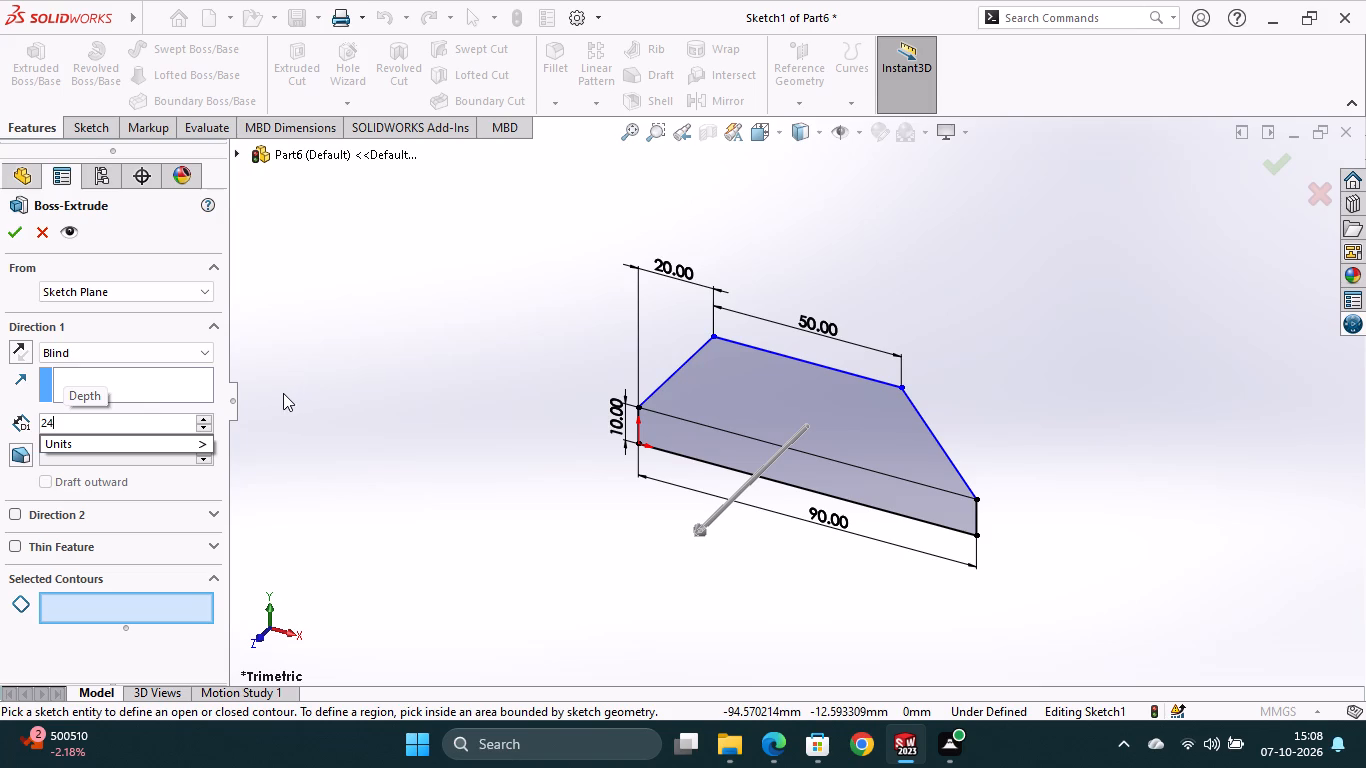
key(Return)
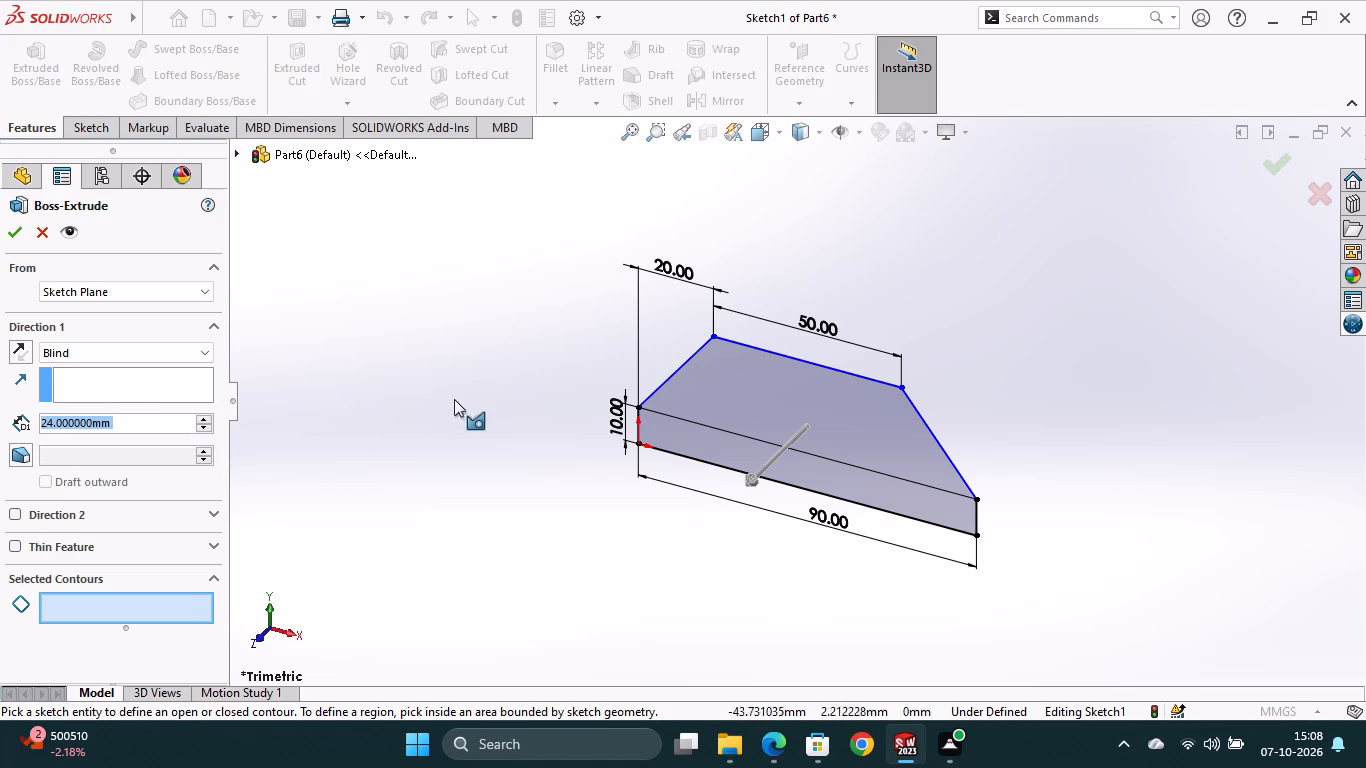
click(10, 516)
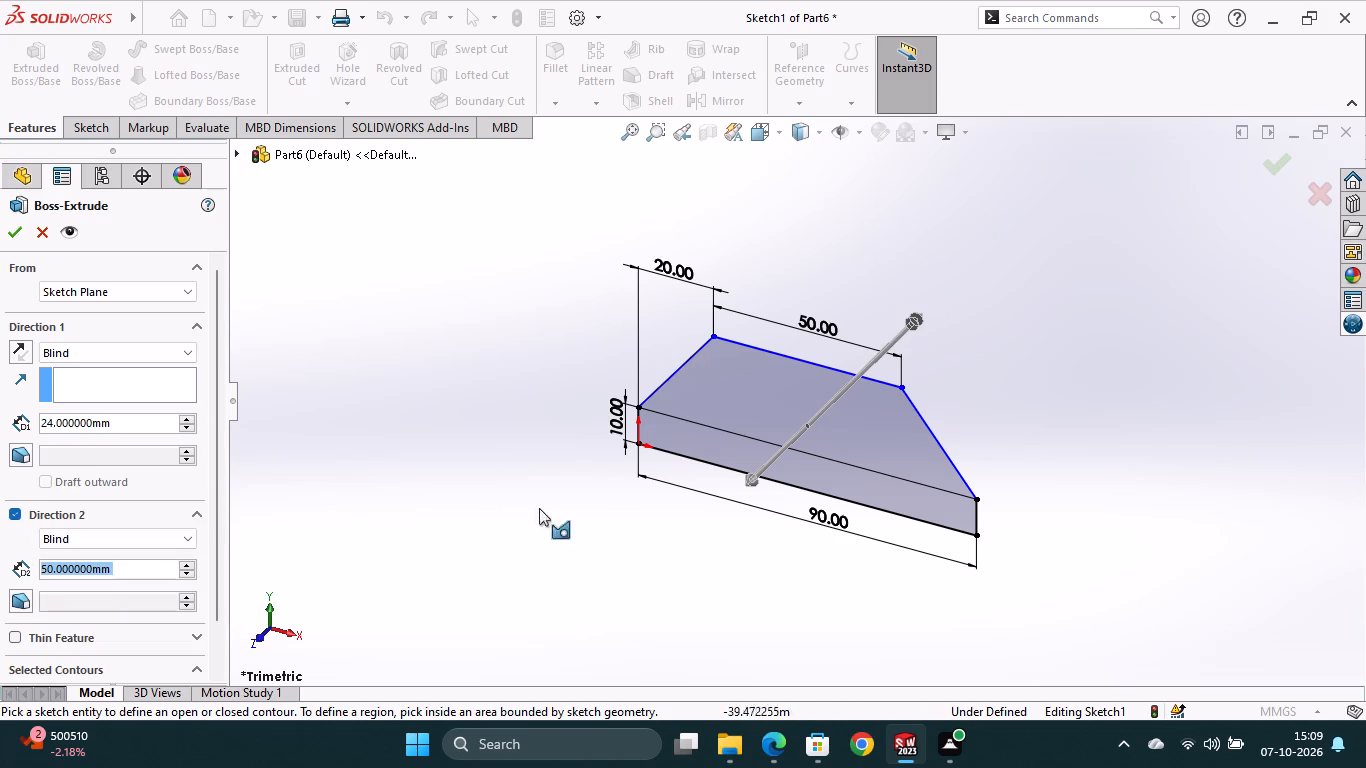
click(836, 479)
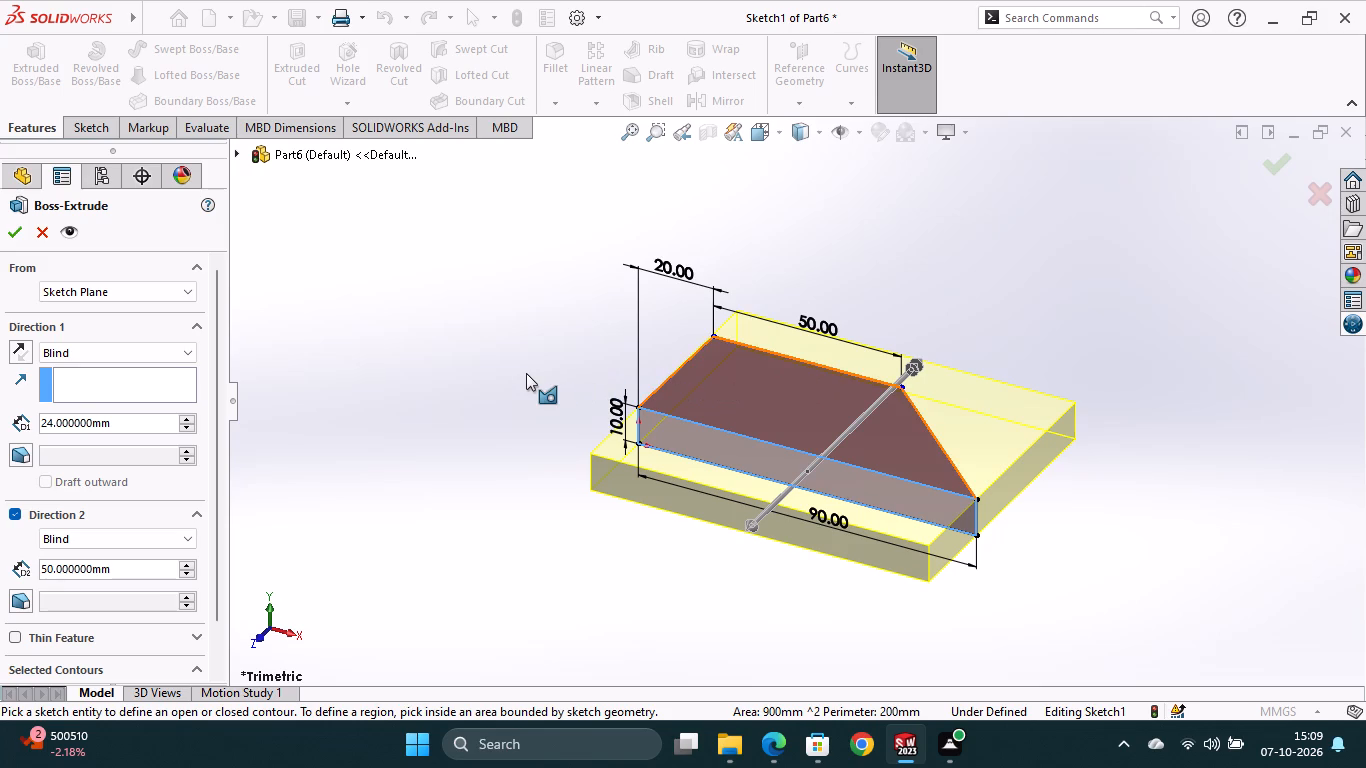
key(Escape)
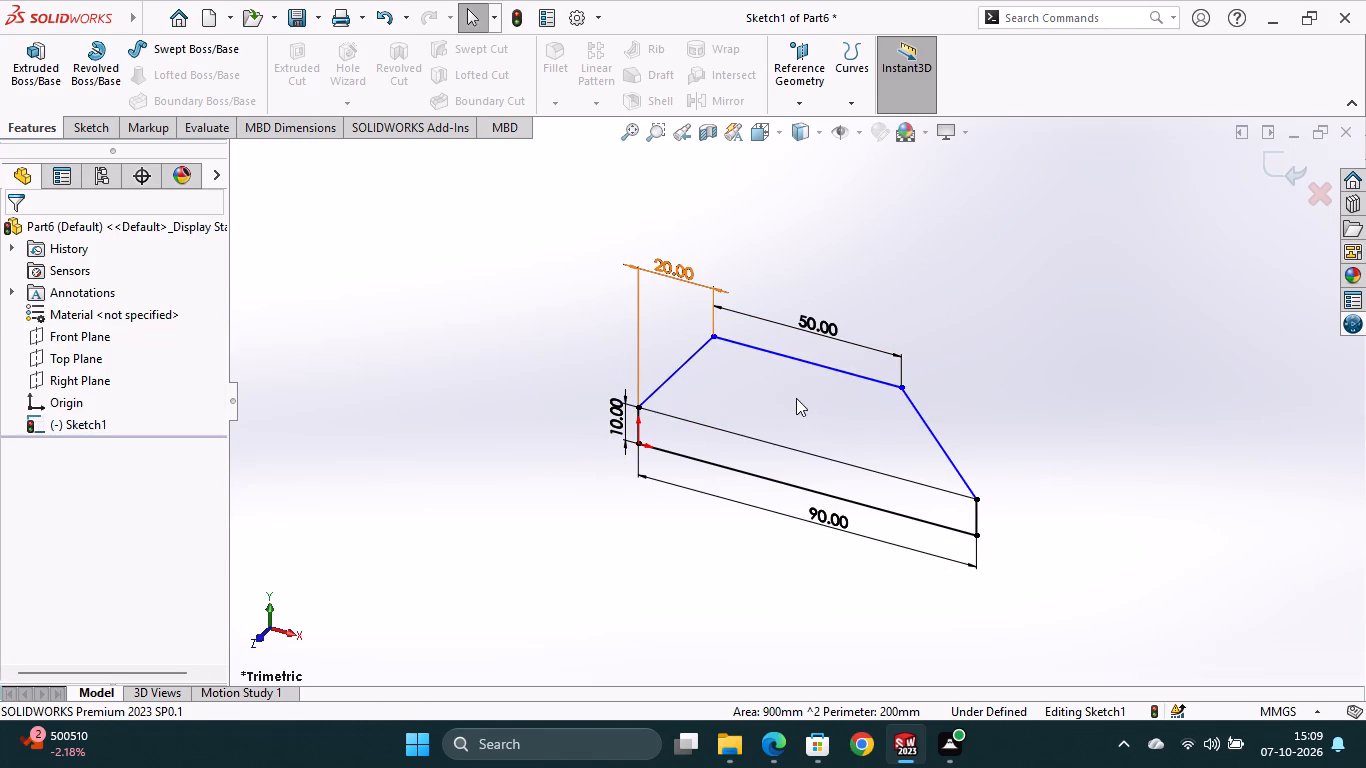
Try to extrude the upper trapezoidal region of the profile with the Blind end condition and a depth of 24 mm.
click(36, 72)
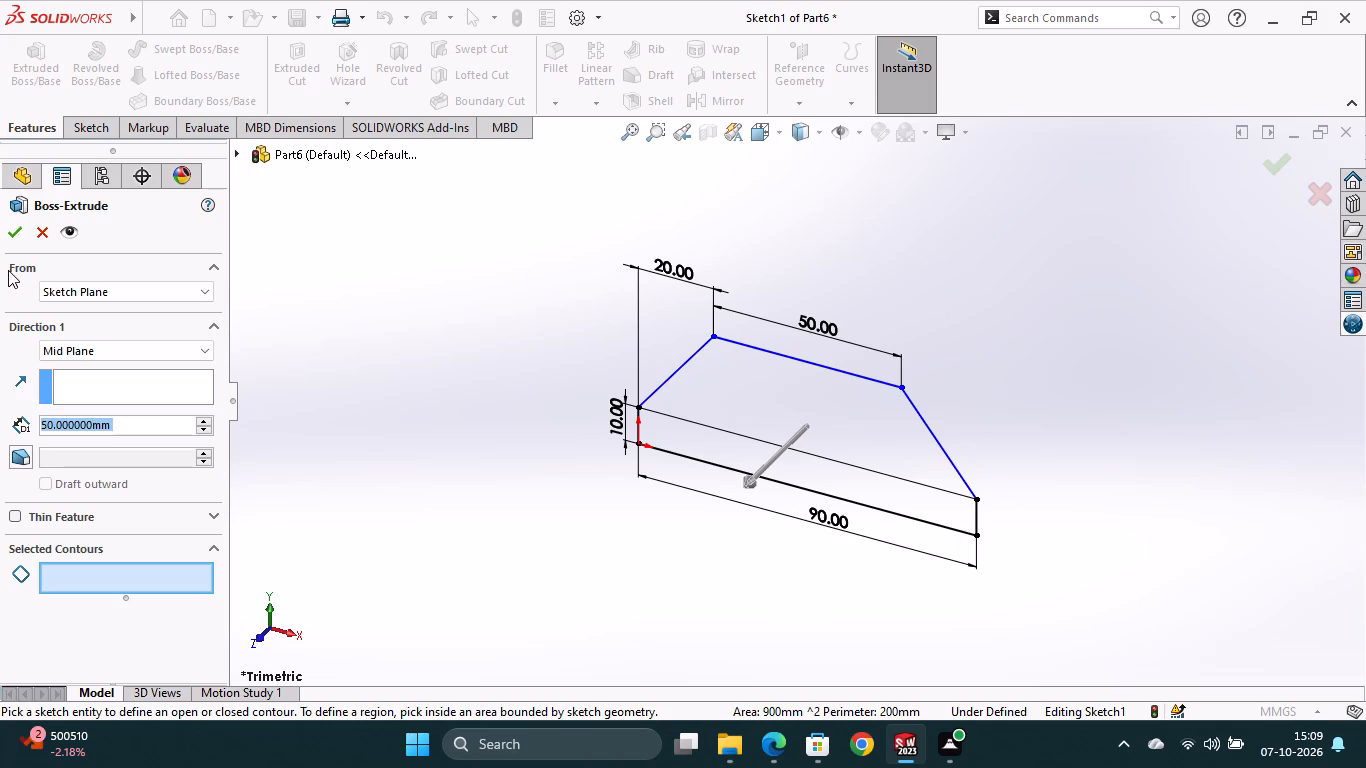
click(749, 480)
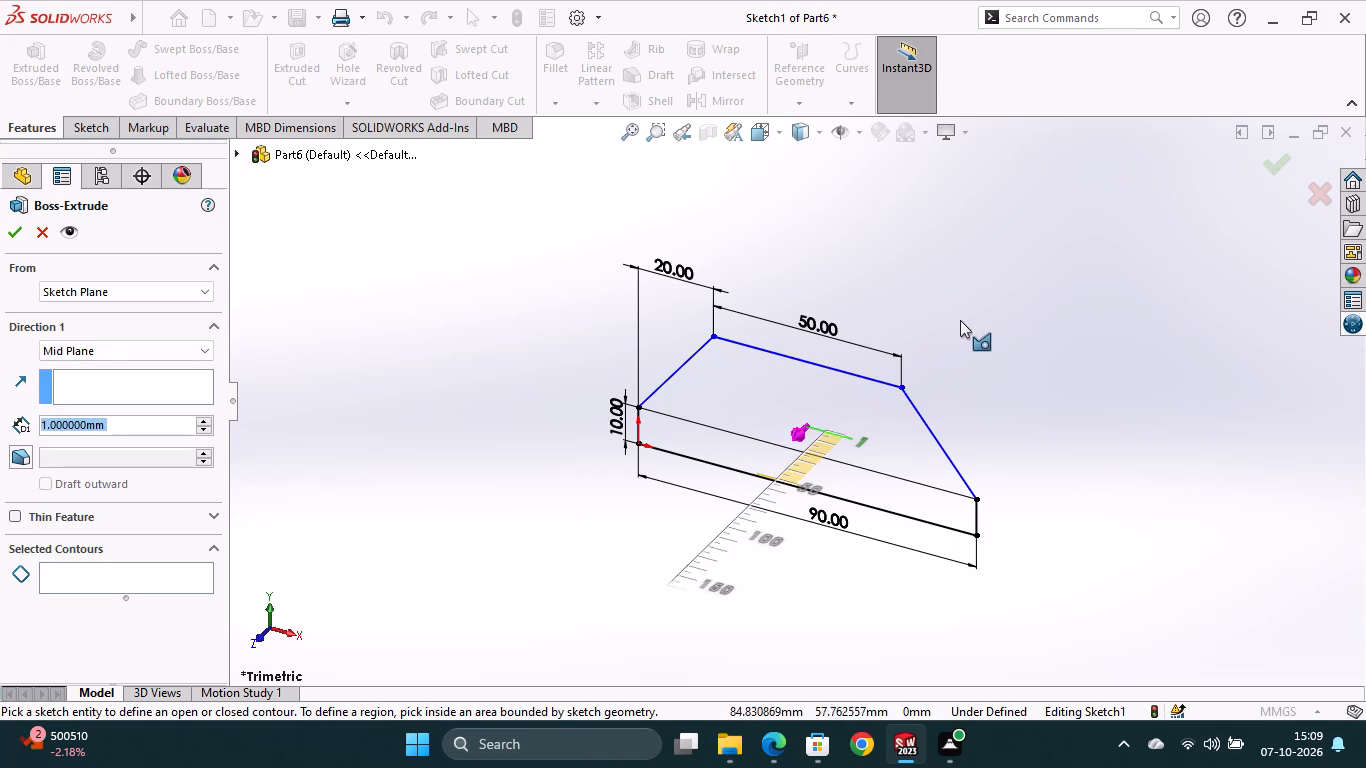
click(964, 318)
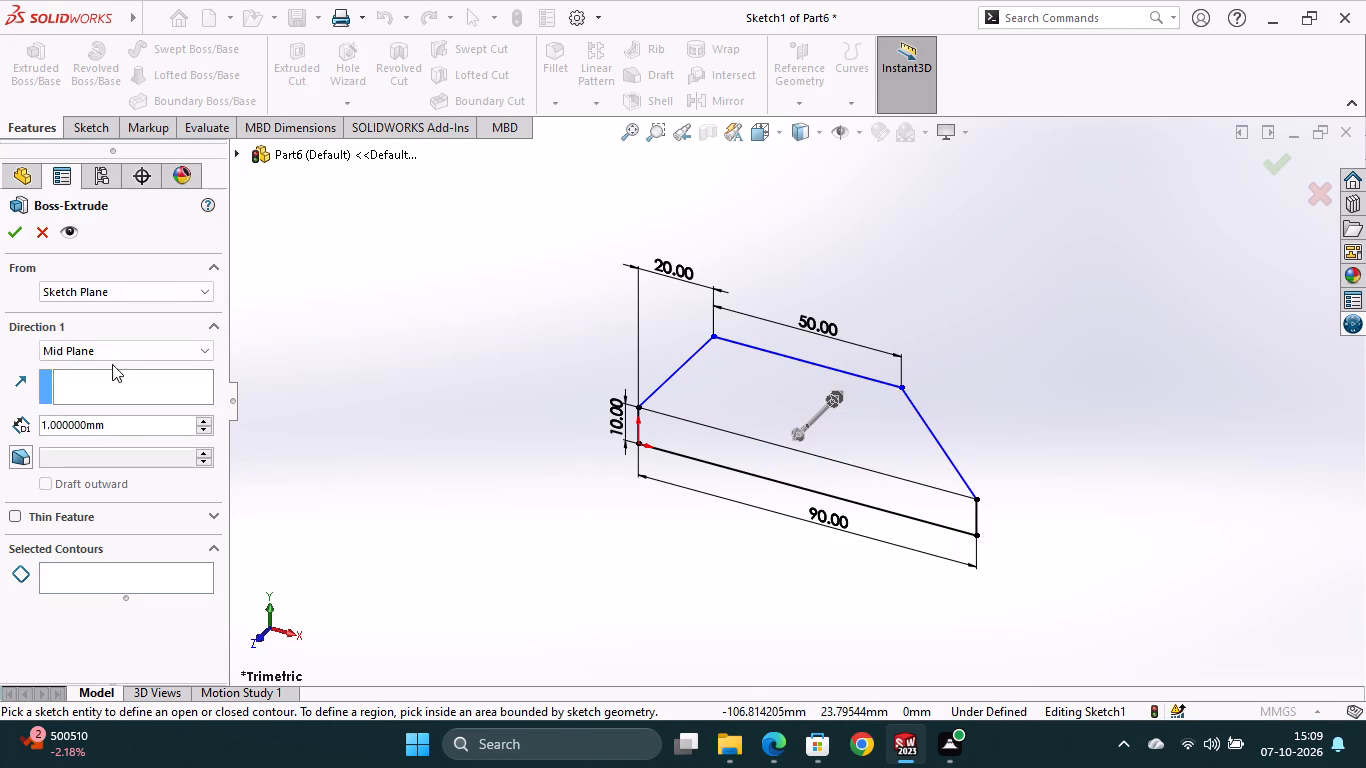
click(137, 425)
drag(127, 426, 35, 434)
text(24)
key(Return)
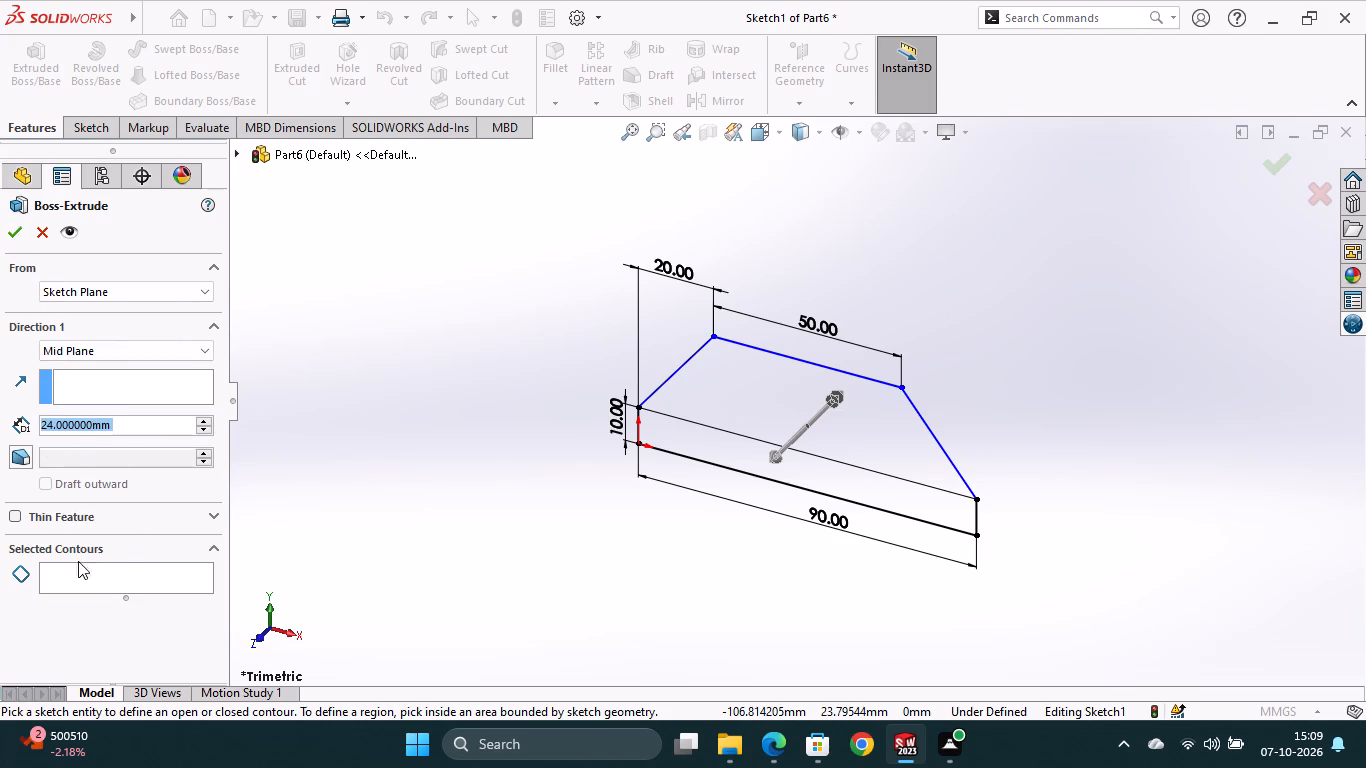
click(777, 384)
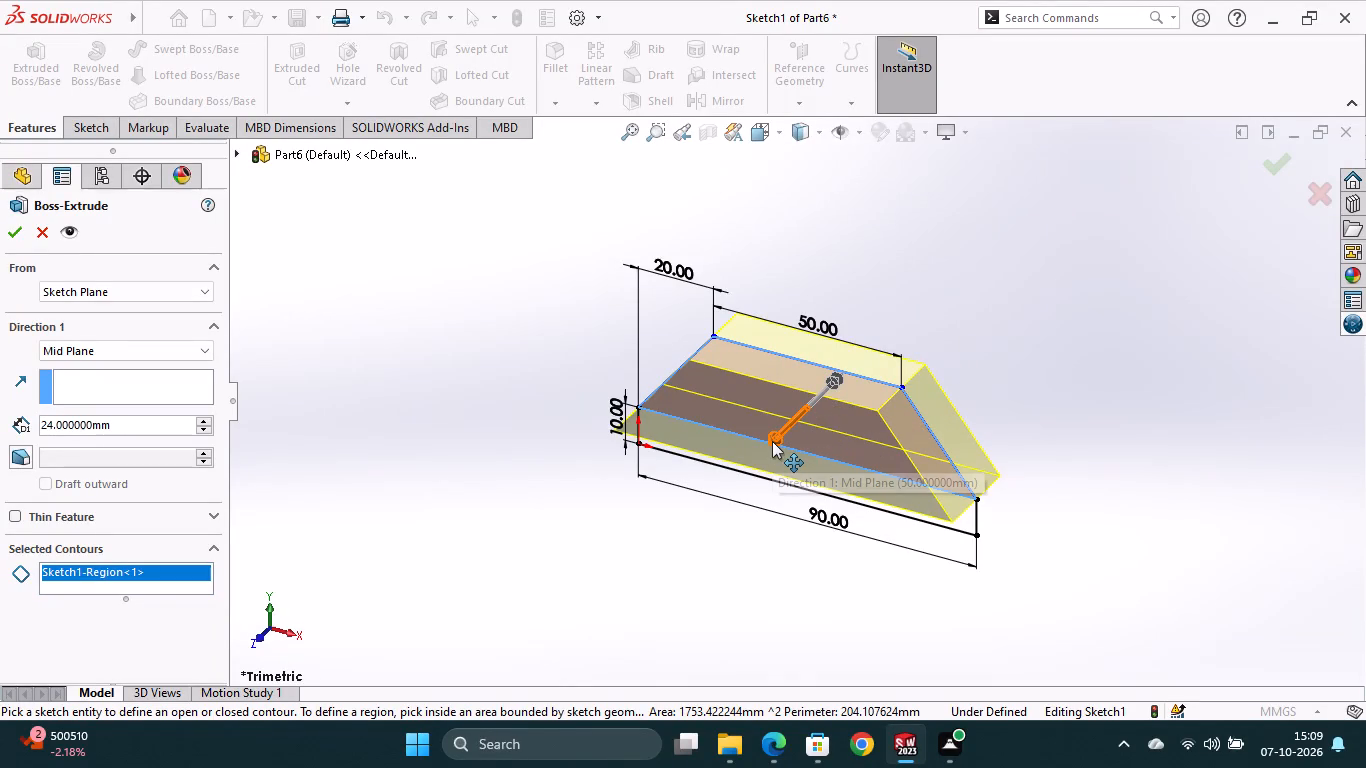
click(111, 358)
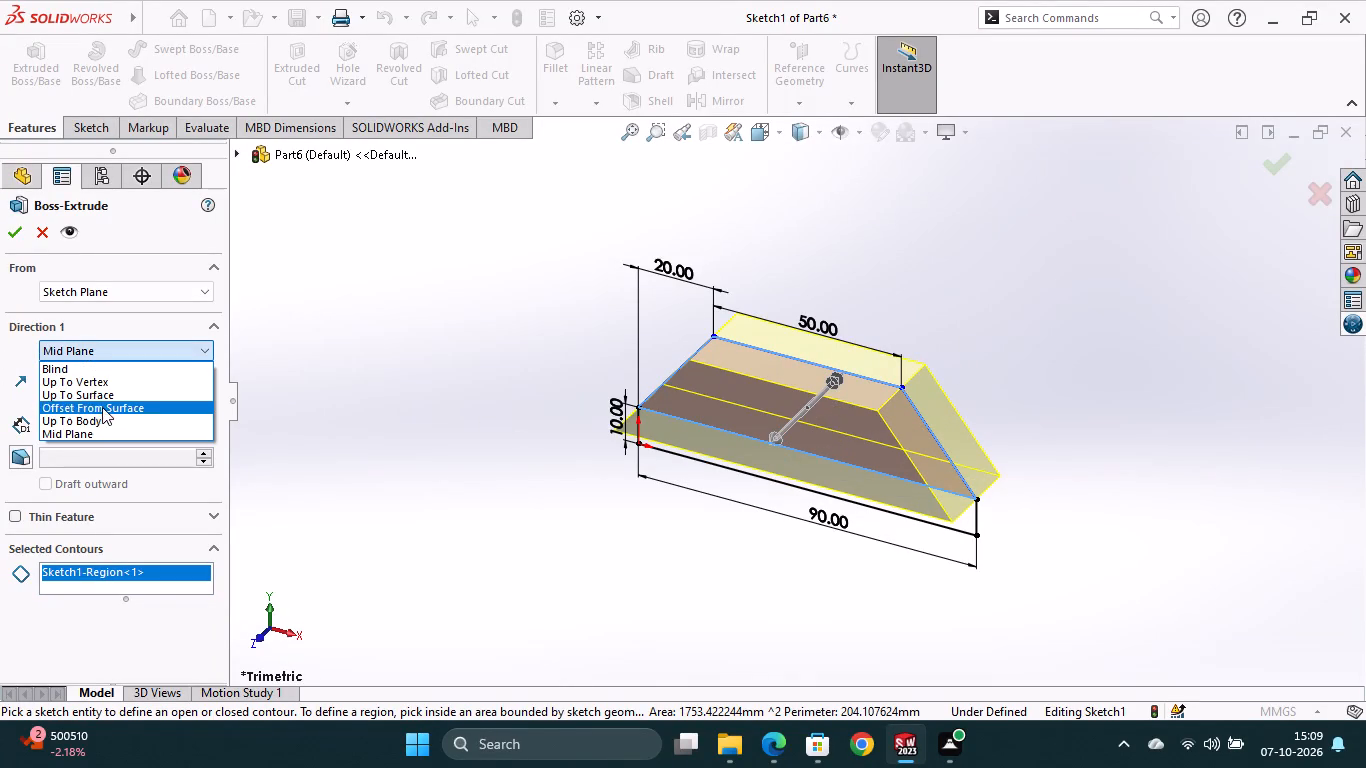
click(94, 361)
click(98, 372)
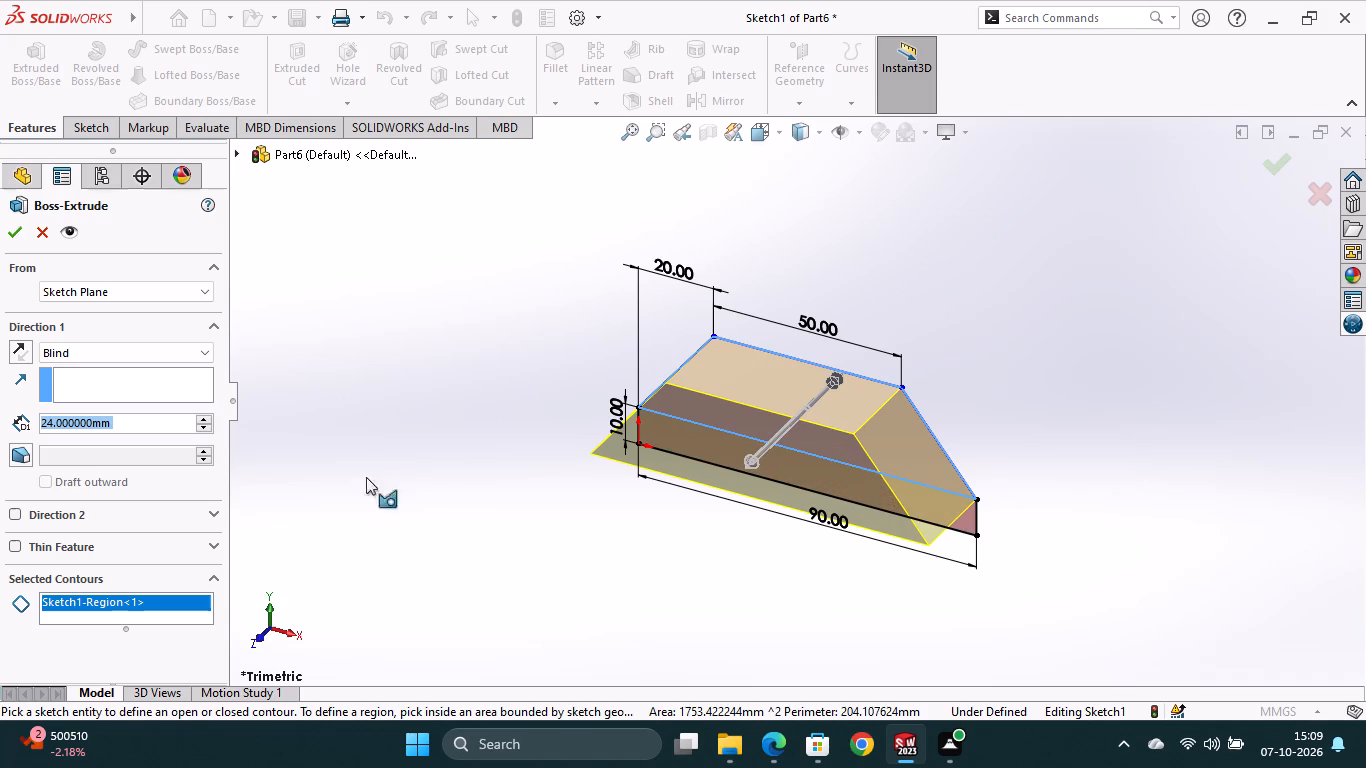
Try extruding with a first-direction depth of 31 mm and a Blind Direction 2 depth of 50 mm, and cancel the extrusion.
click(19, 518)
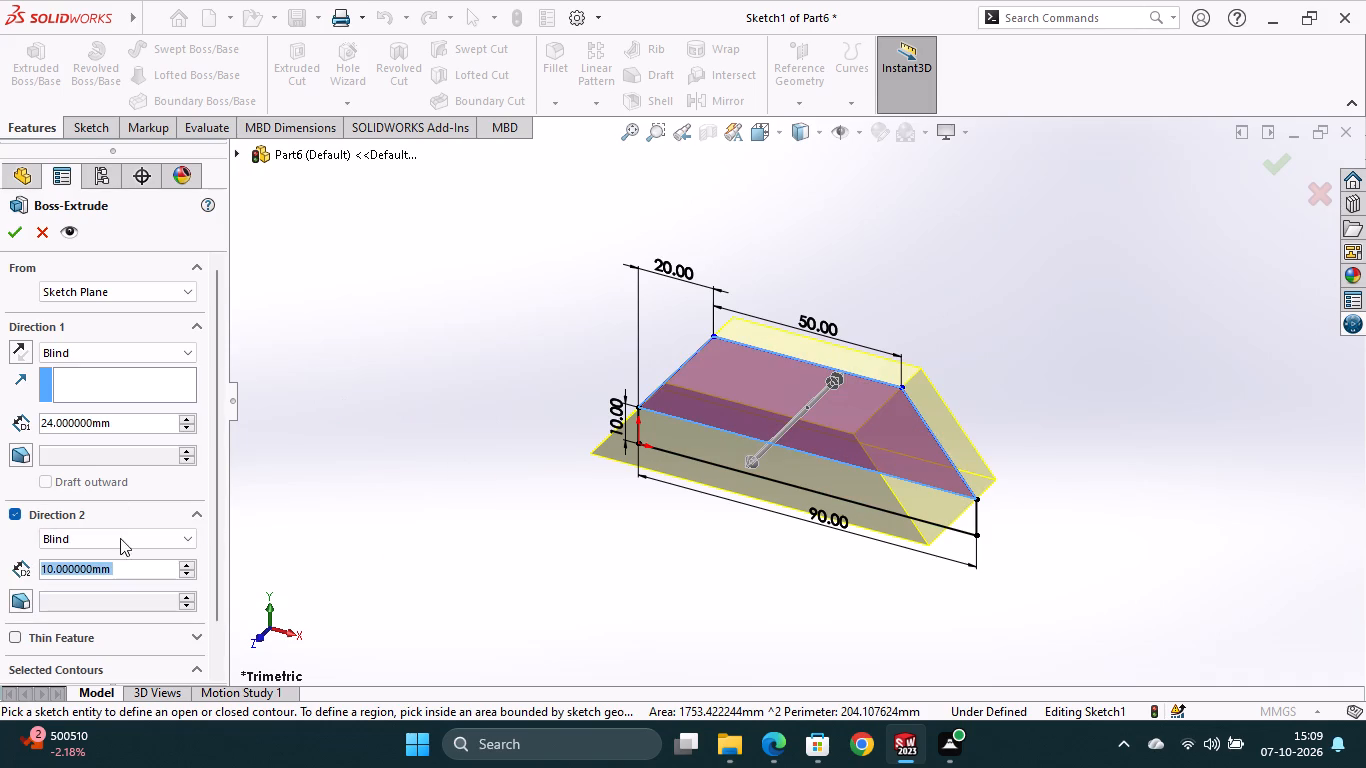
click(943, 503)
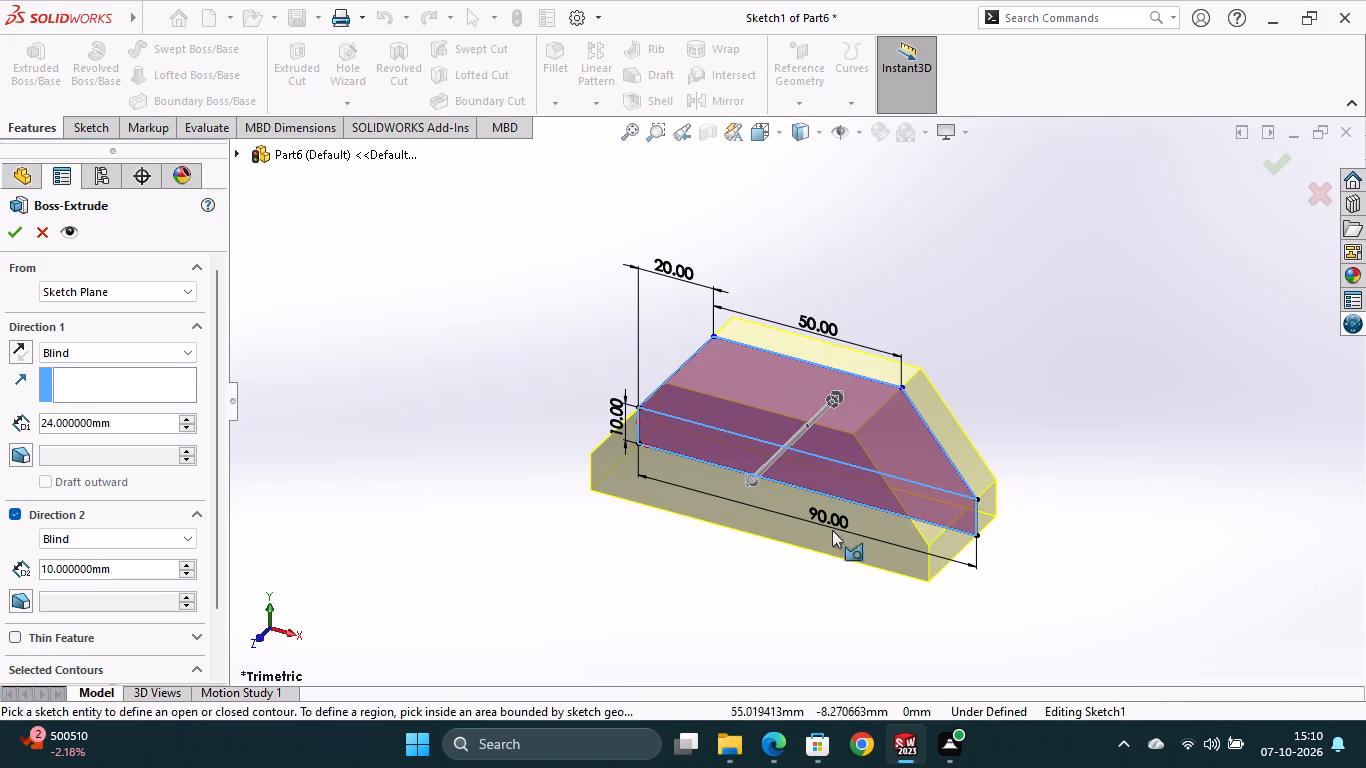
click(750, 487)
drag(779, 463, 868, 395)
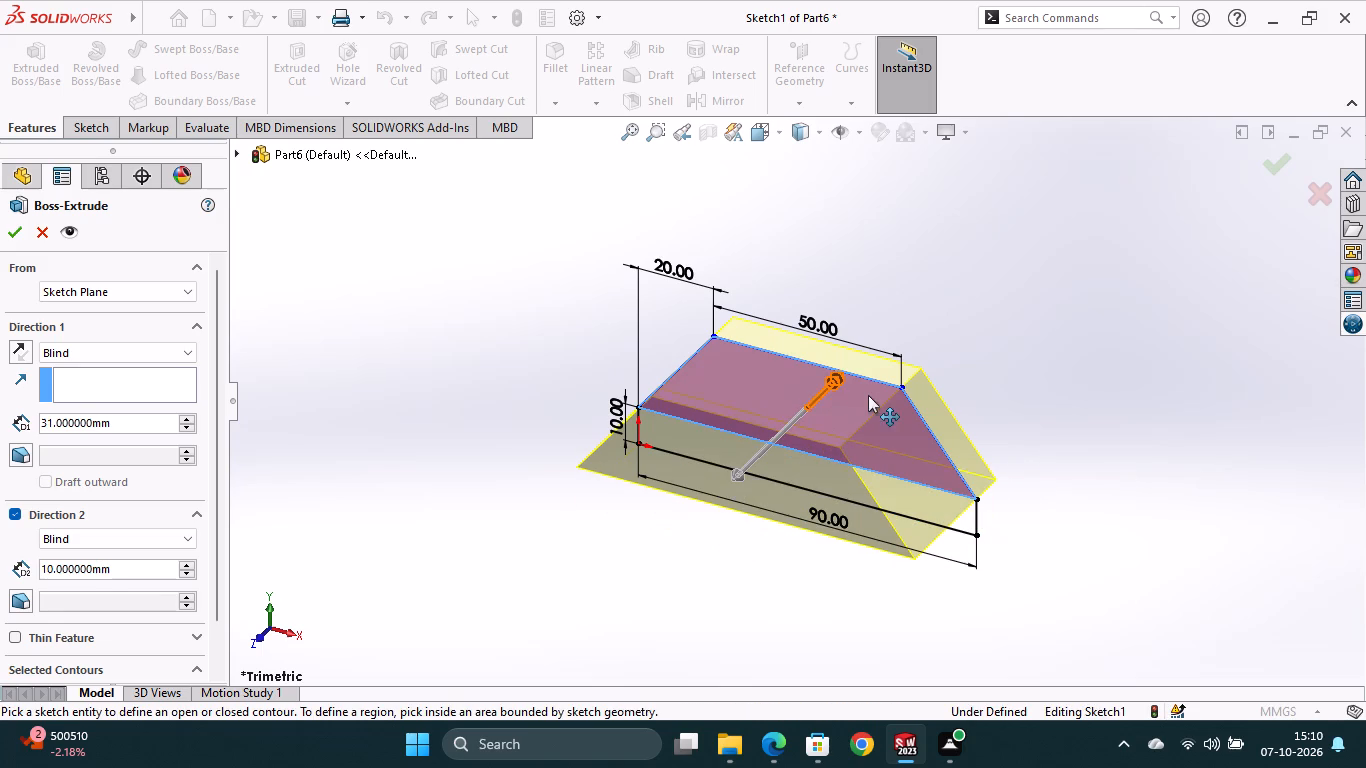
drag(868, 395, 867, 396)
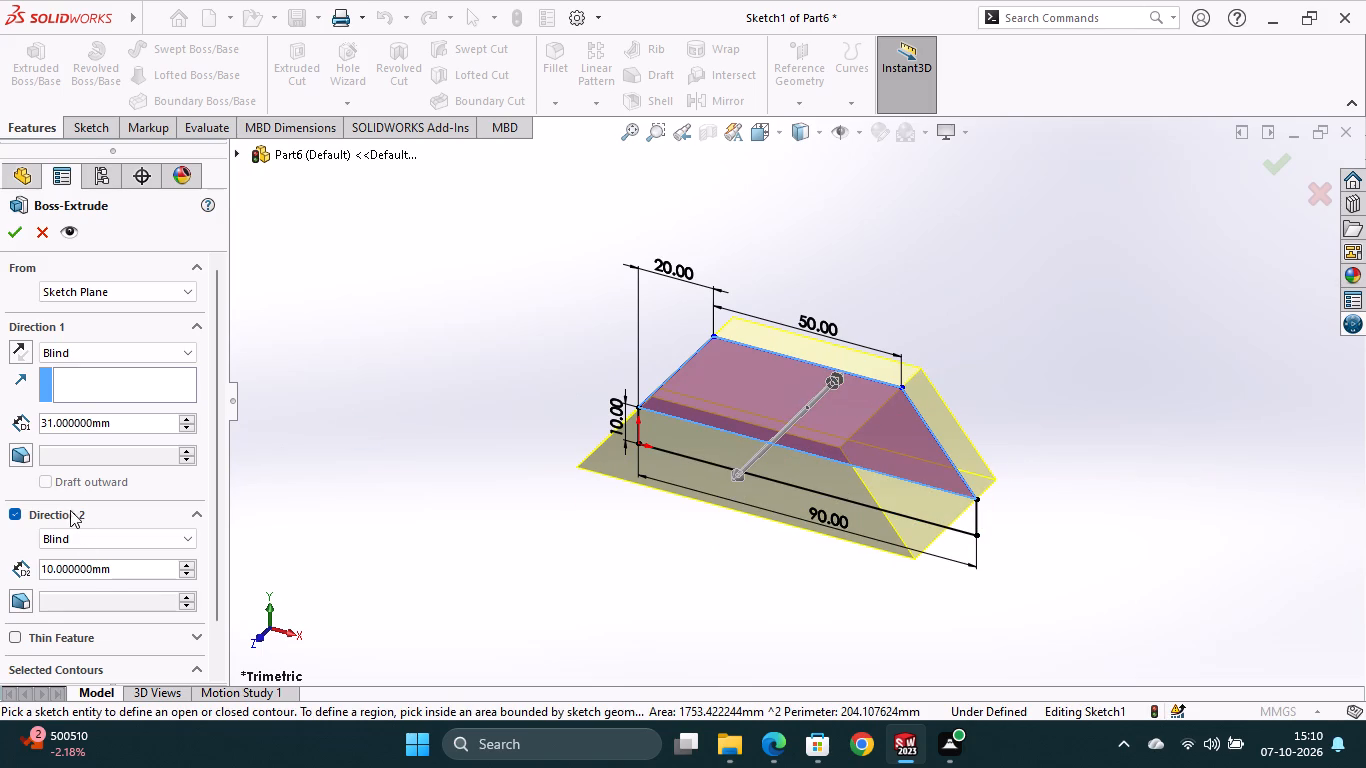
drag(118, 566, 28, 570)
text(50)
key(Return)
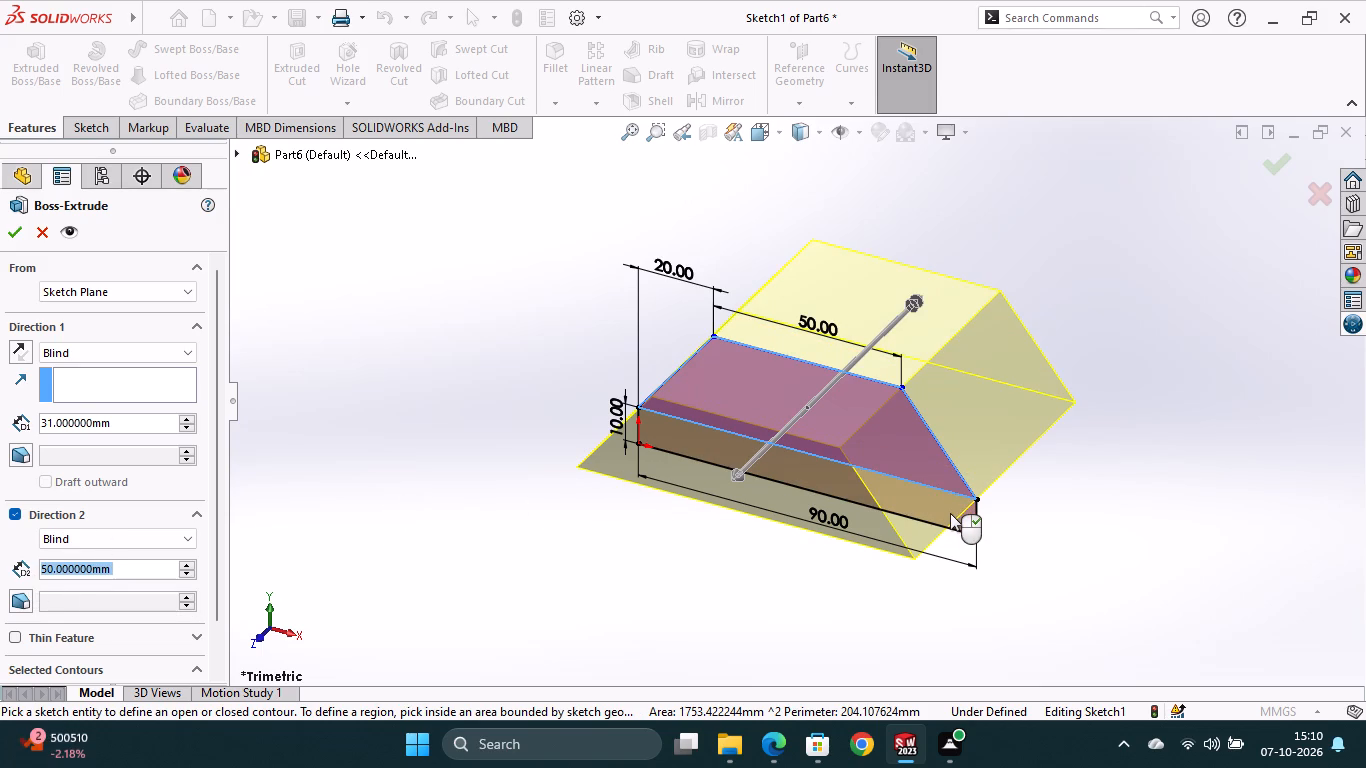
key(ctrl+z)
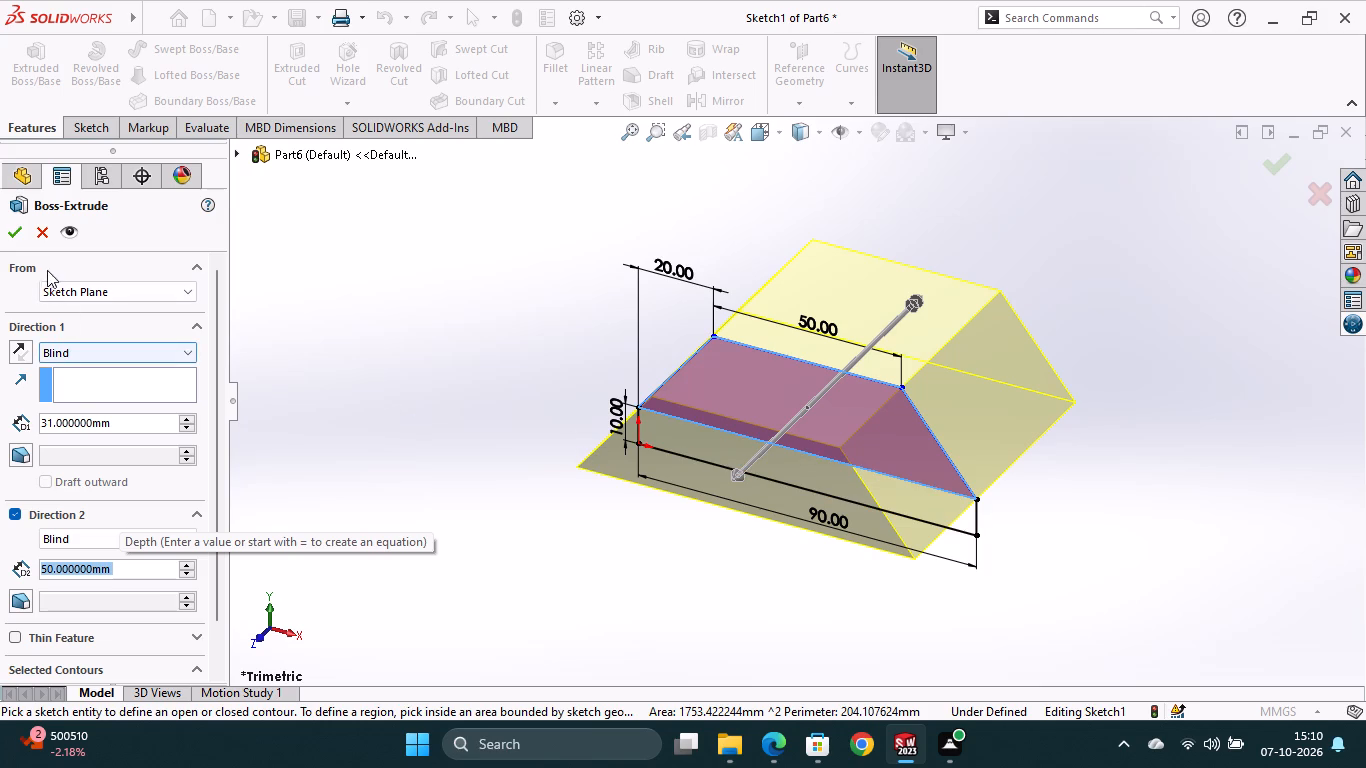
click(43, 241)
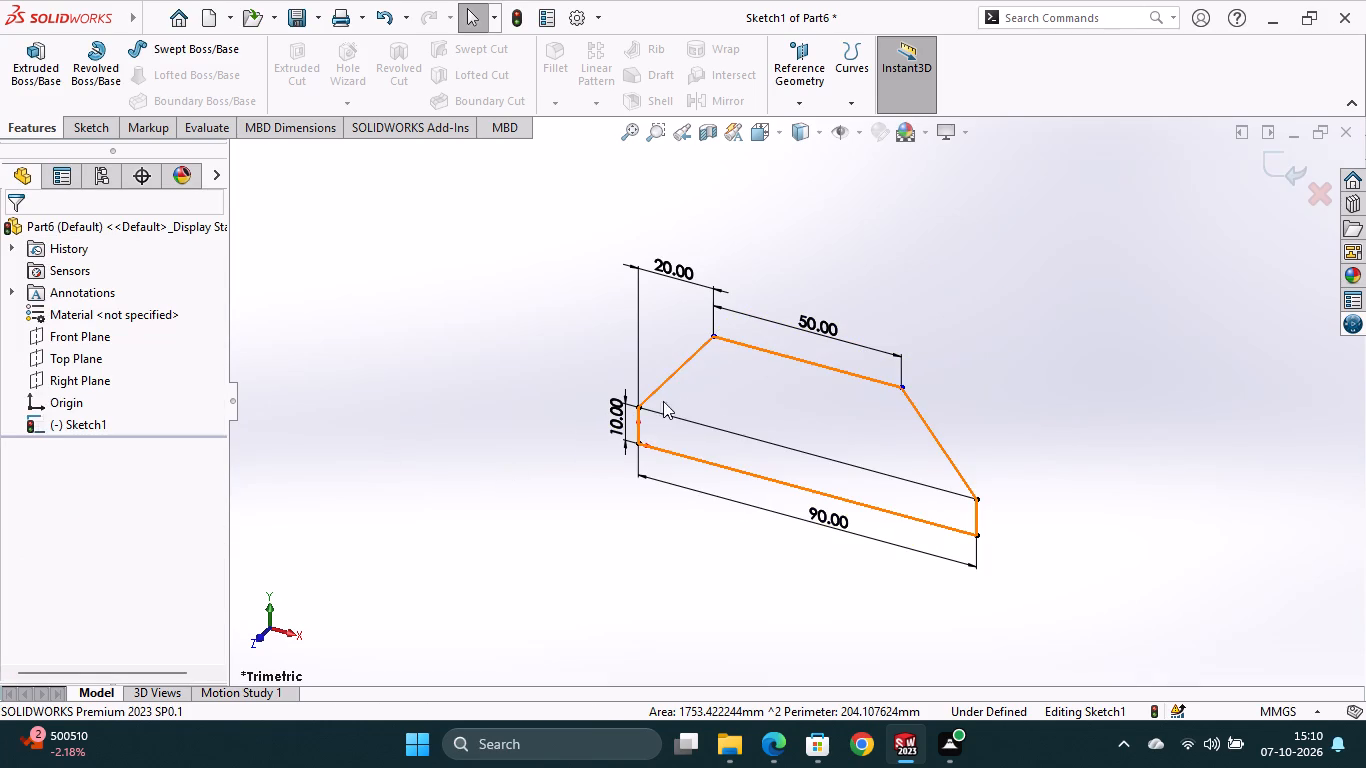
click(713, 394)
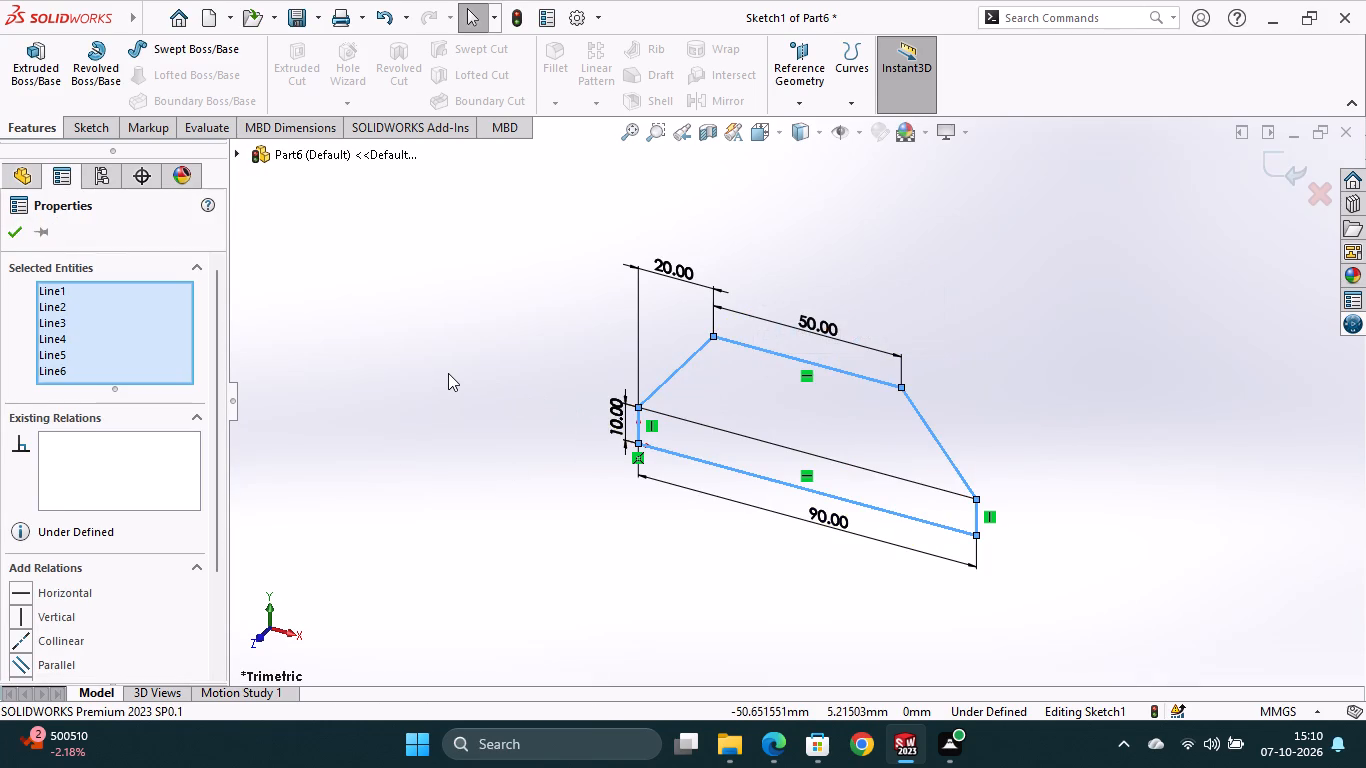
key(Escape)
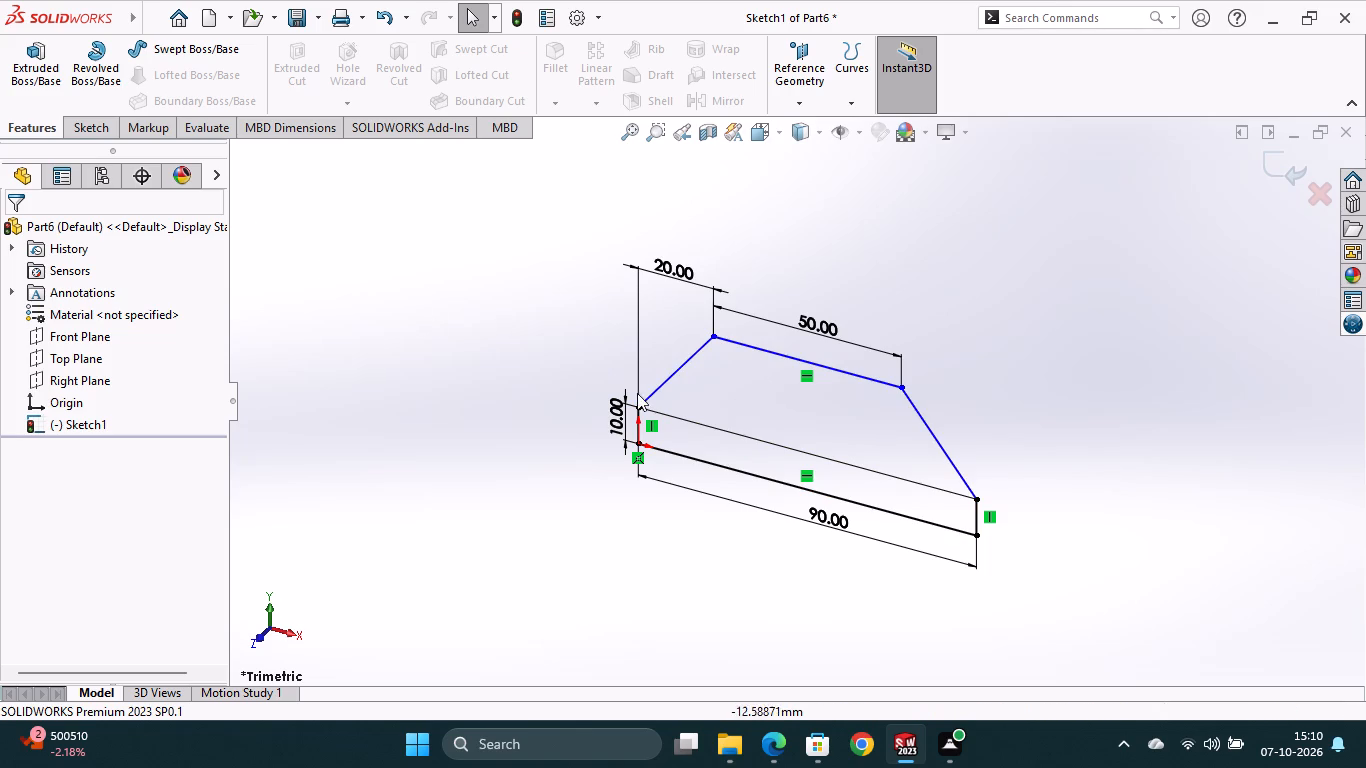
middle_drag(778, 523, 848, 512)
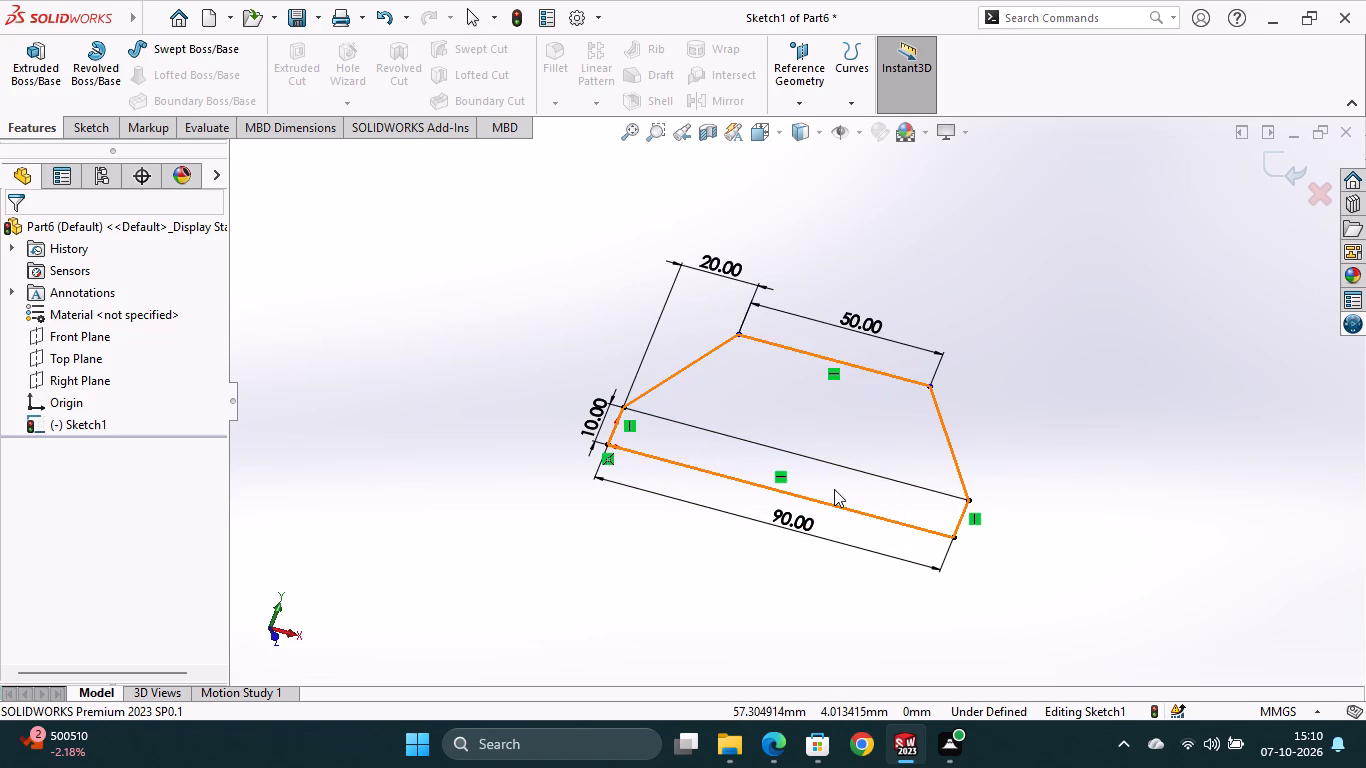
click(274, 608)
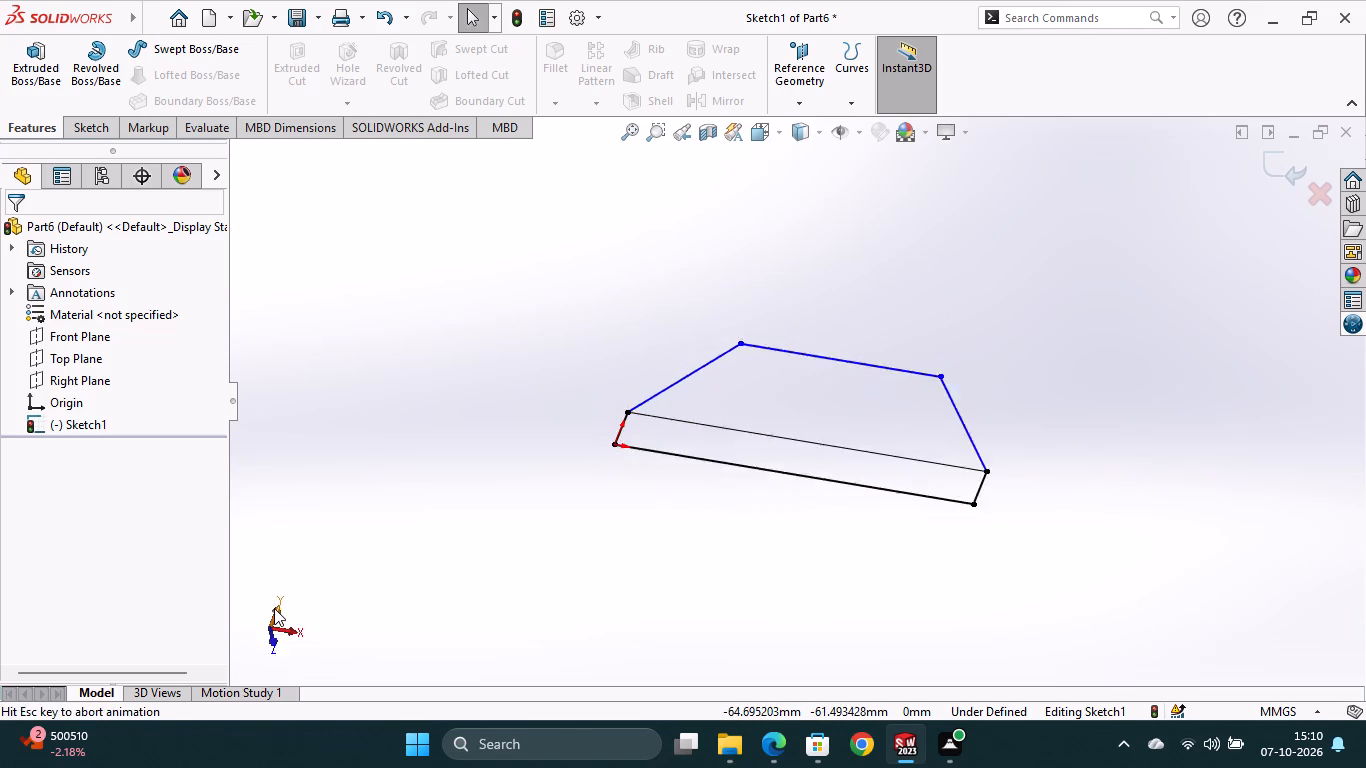
In the Front view, dimension the vertical distance between the profile's top edge and the horizontal dividing line as 0 mm.
click(268, 646)
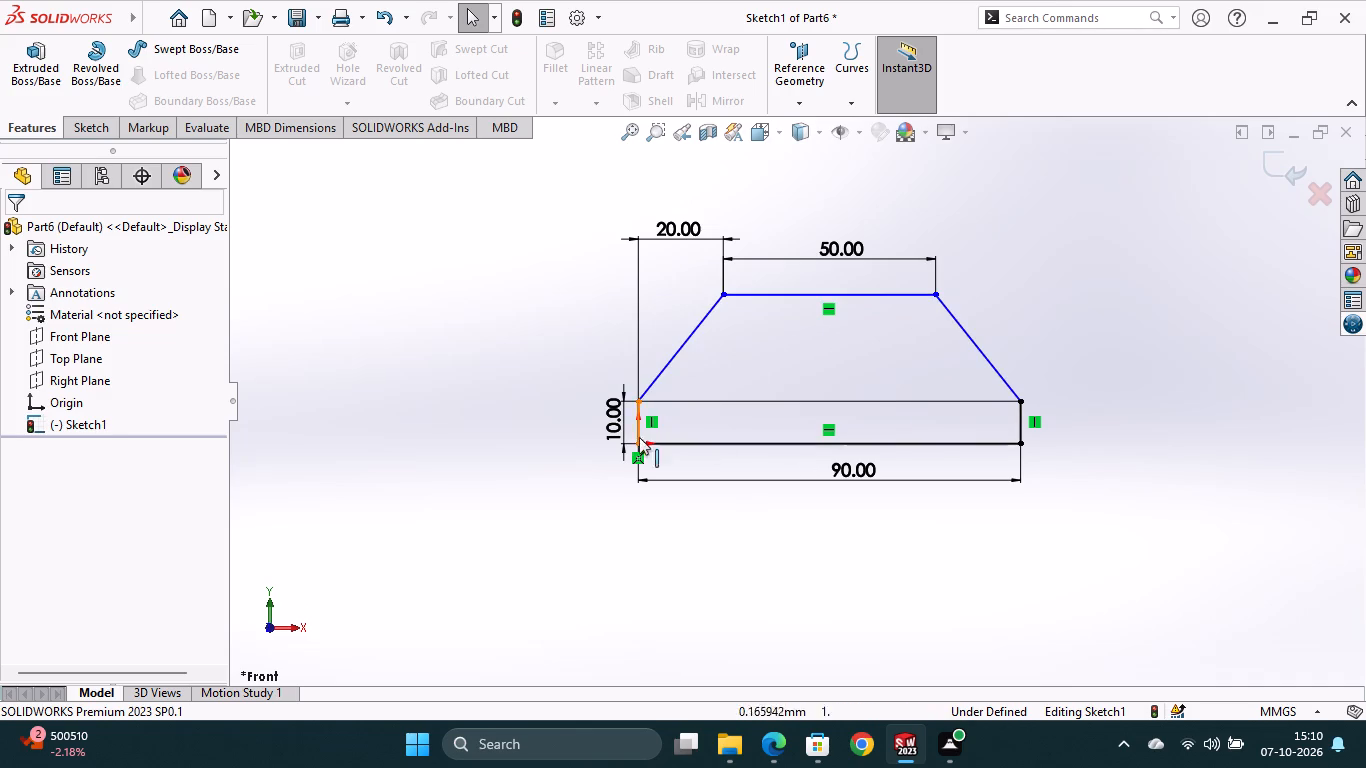
key(Escape)
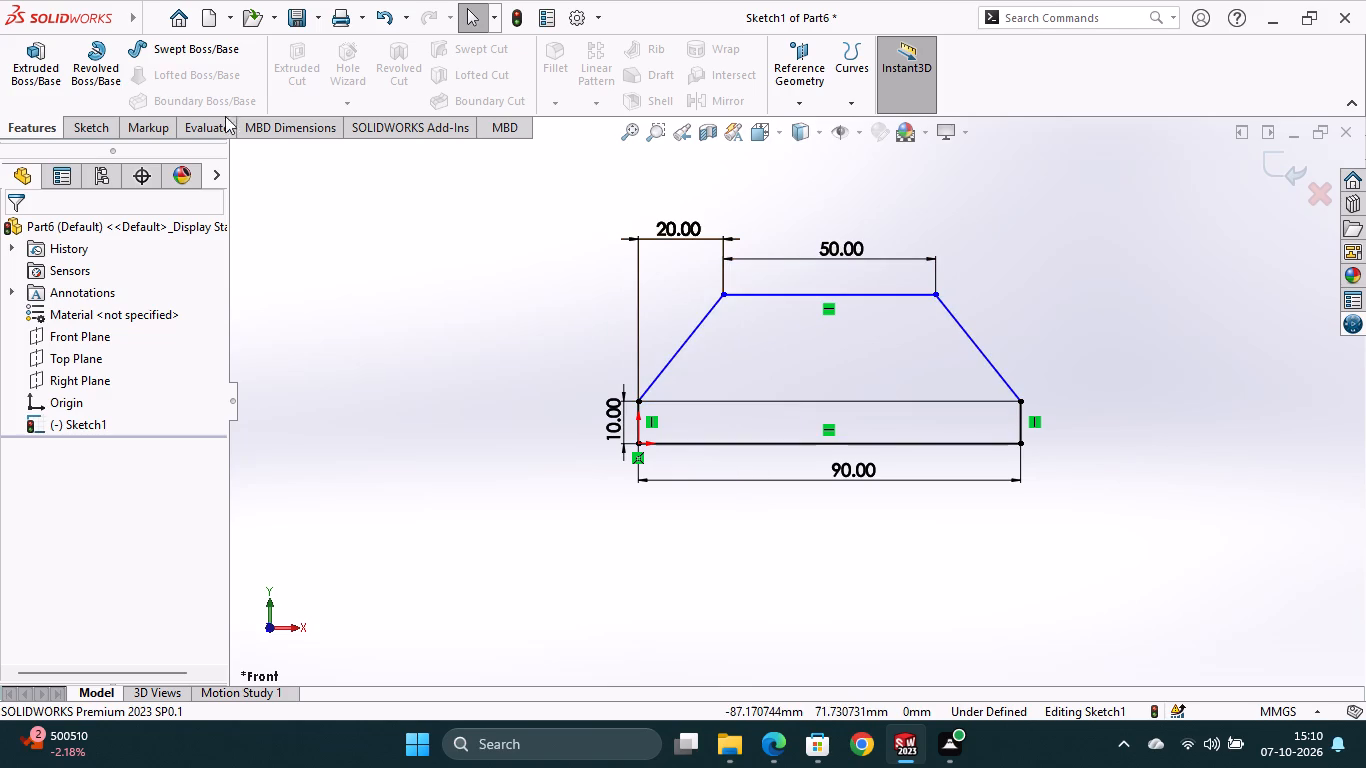
click(91, 126)
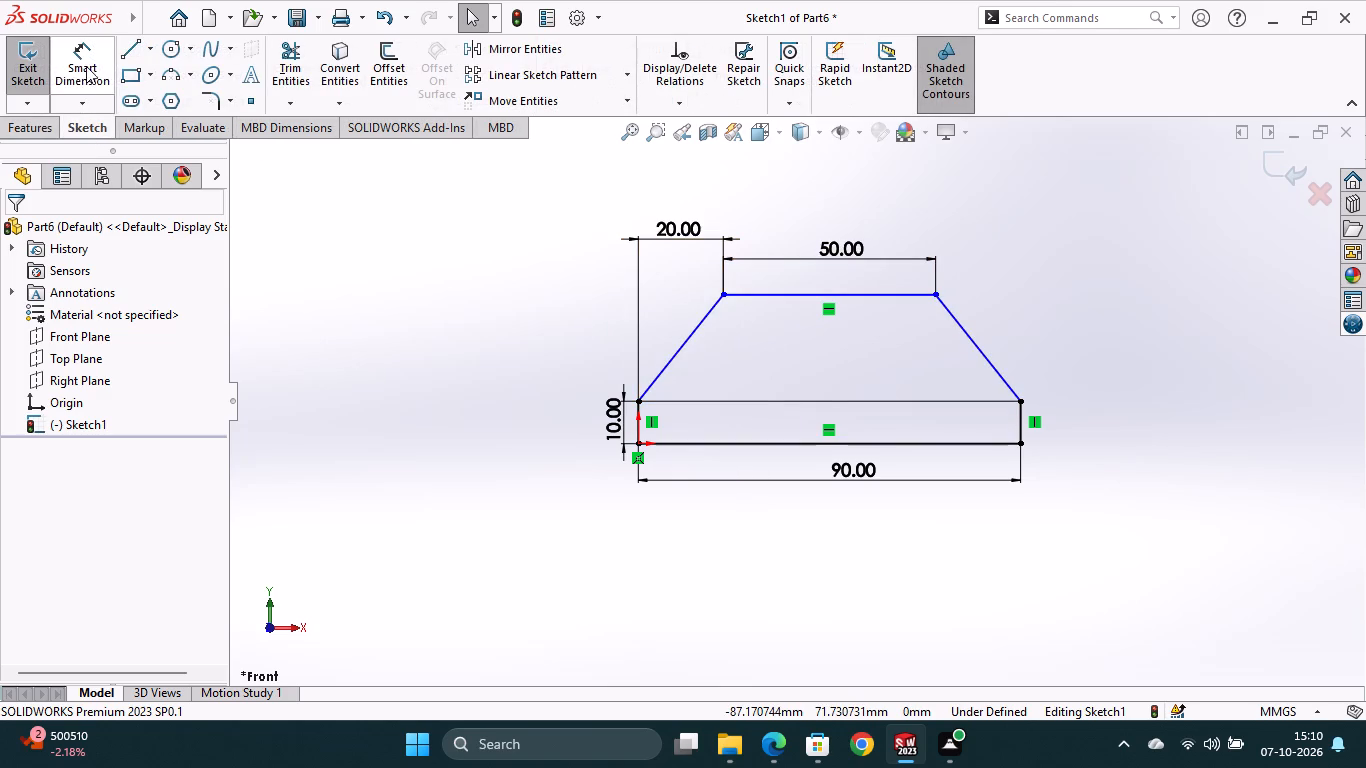
click(86, 66)
click(796, 400)
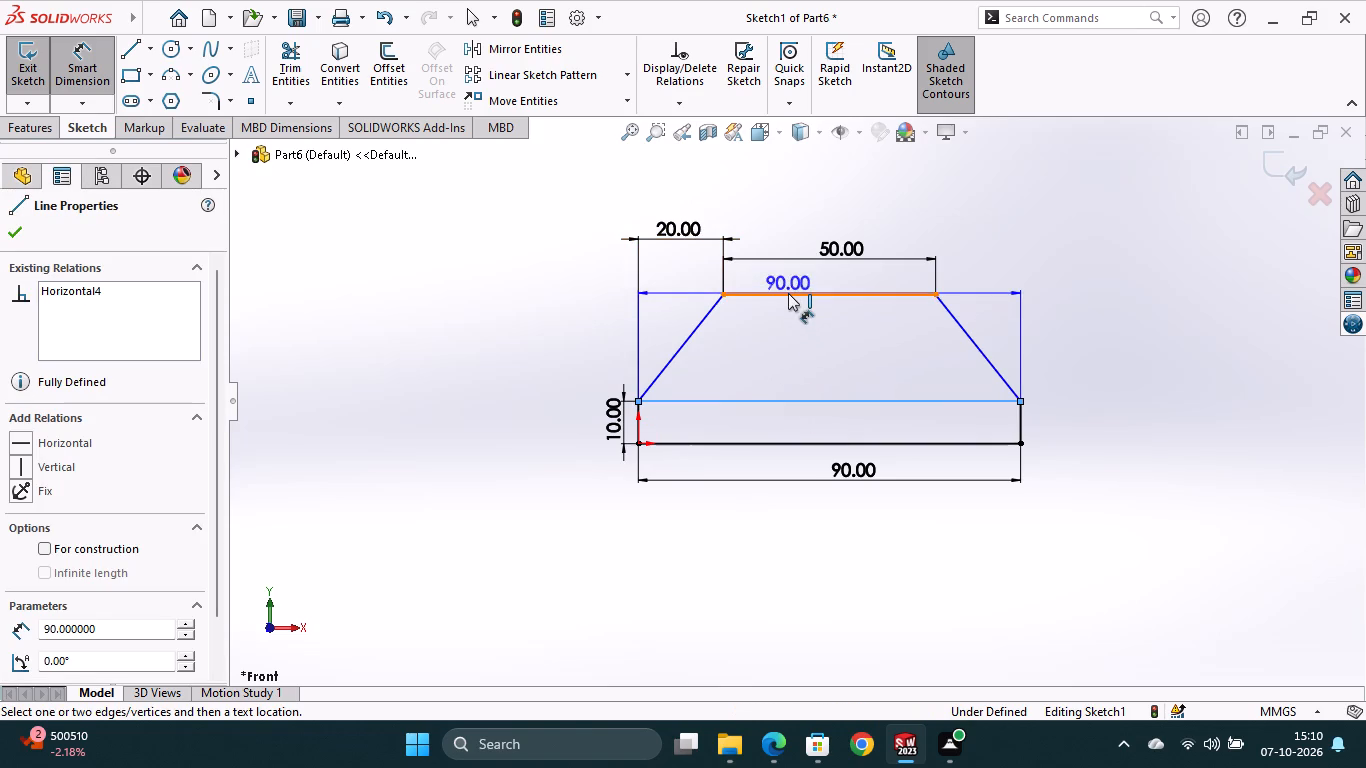
click(788, 293)
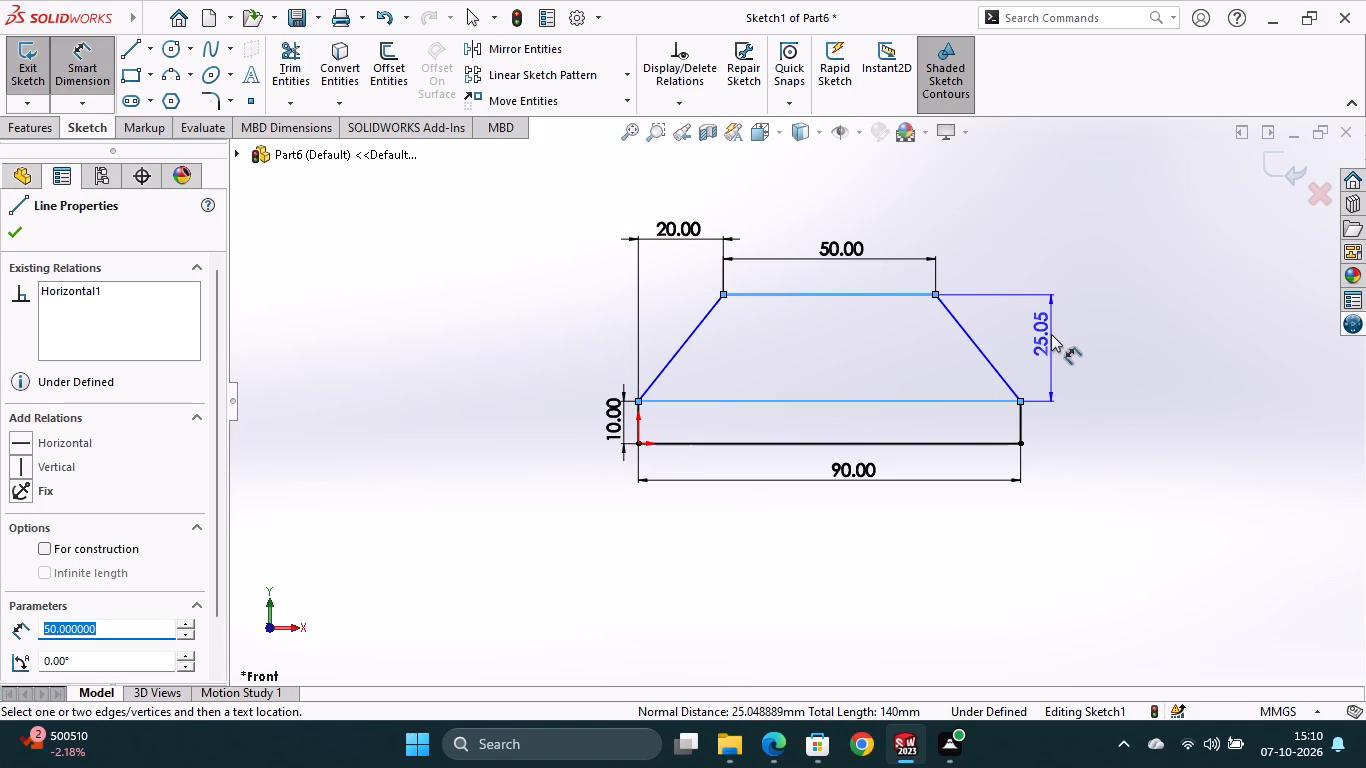
click(1051, 334)
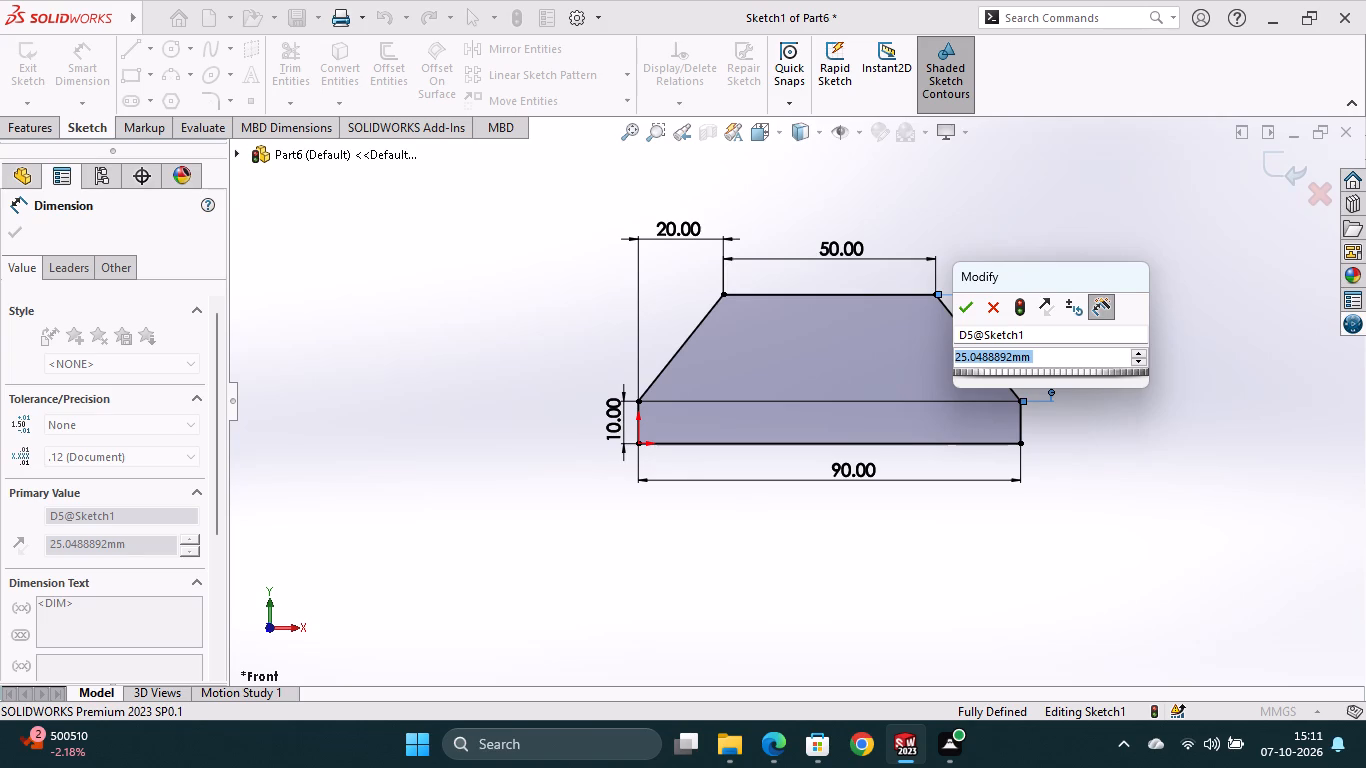
key(0)
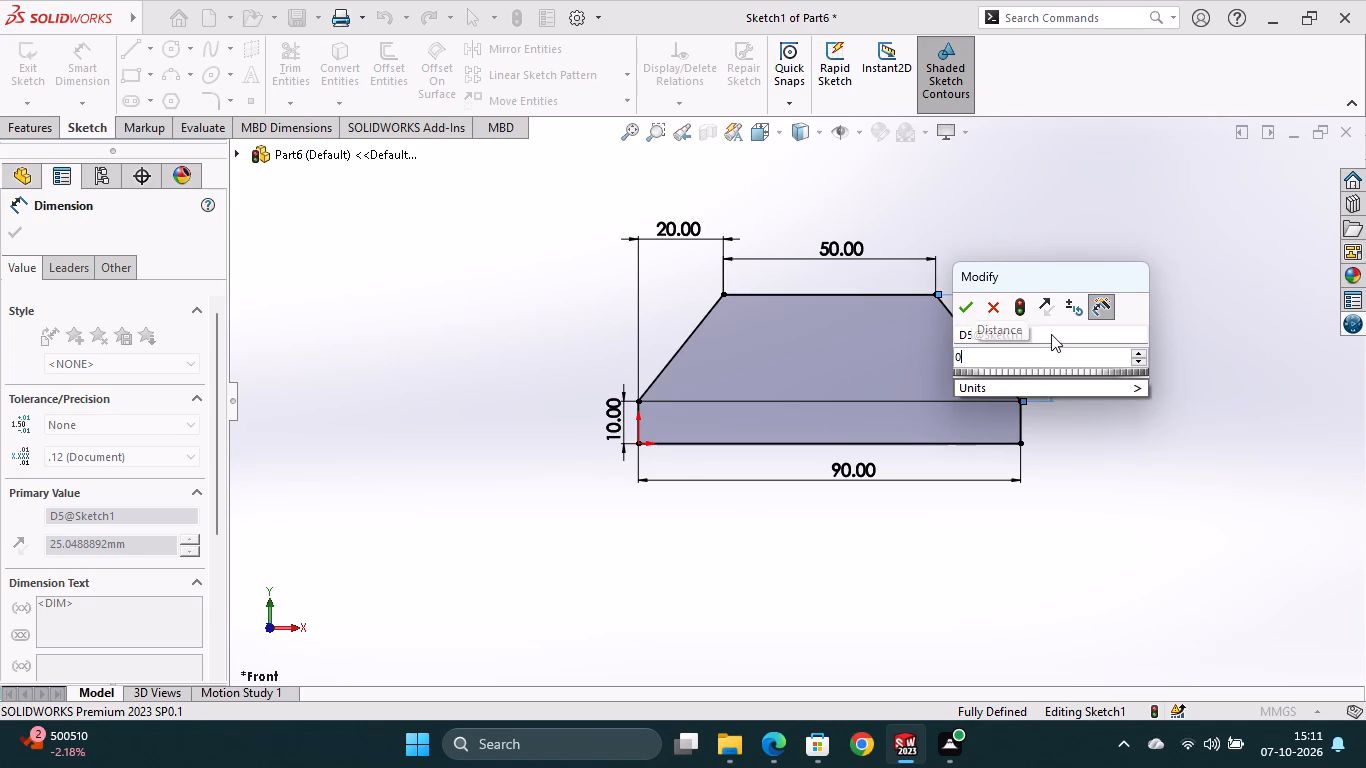
key(Return)
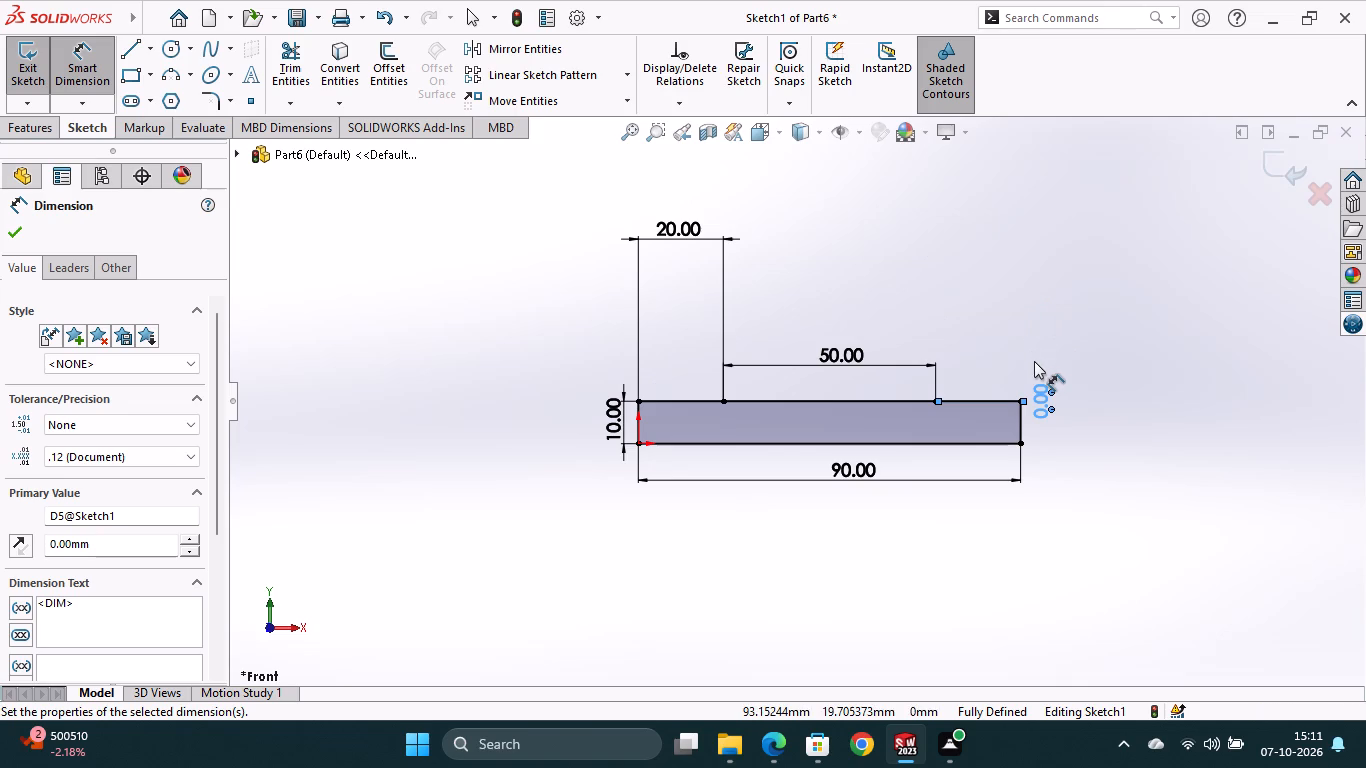
Undo the 0 mm value and the placement of the vertical dimension between the top edge and the dividing line.
key(ctrl+z)
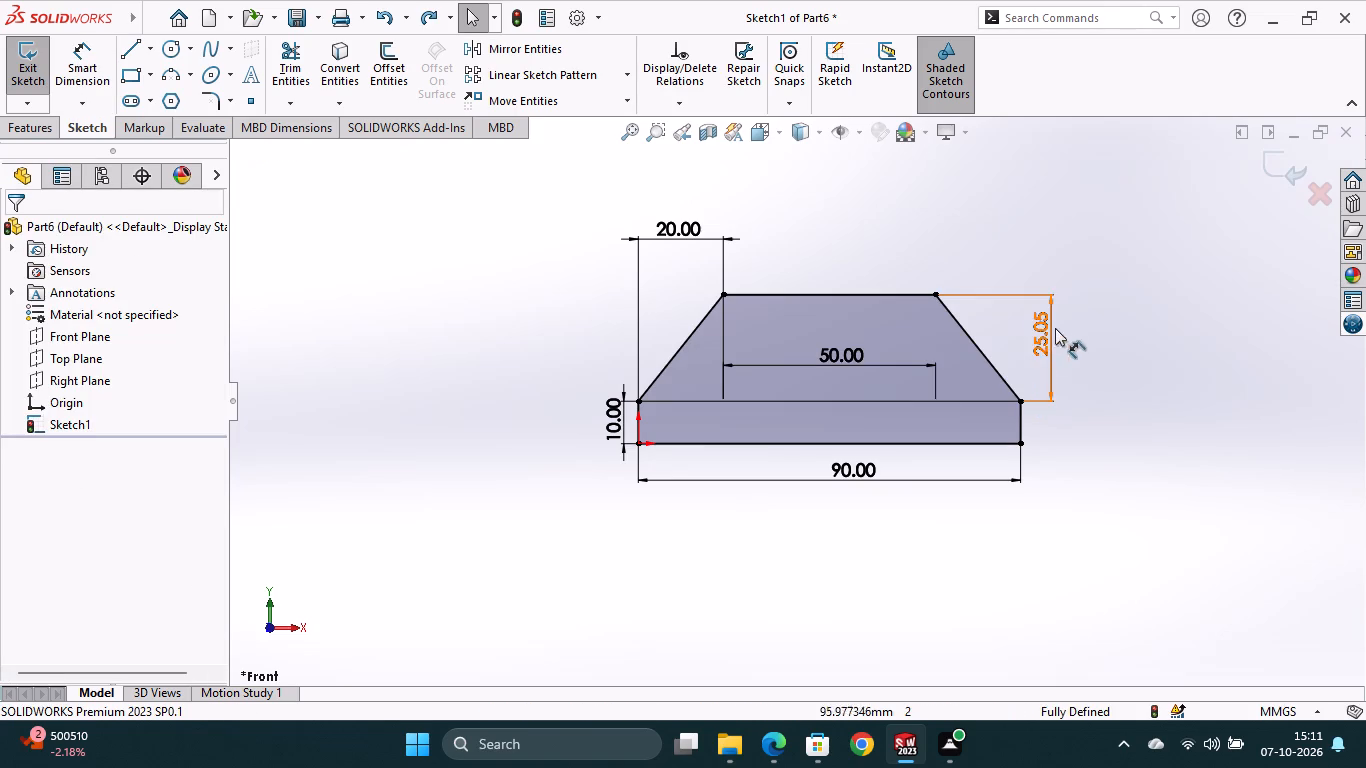
key(ctrl+z)
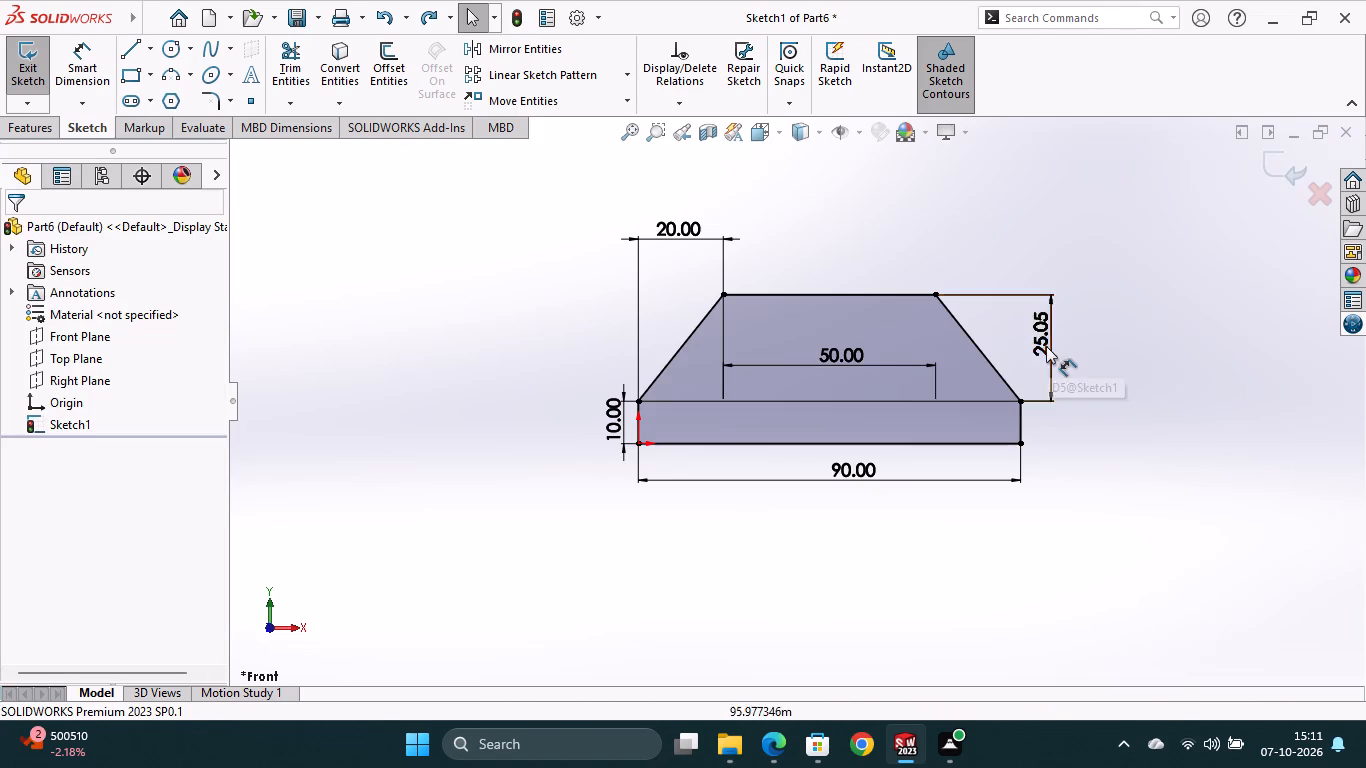
Dimension the vertical distance between the profile's top edge and the horizontal dividing line as 50 mm.
click(101, 66)
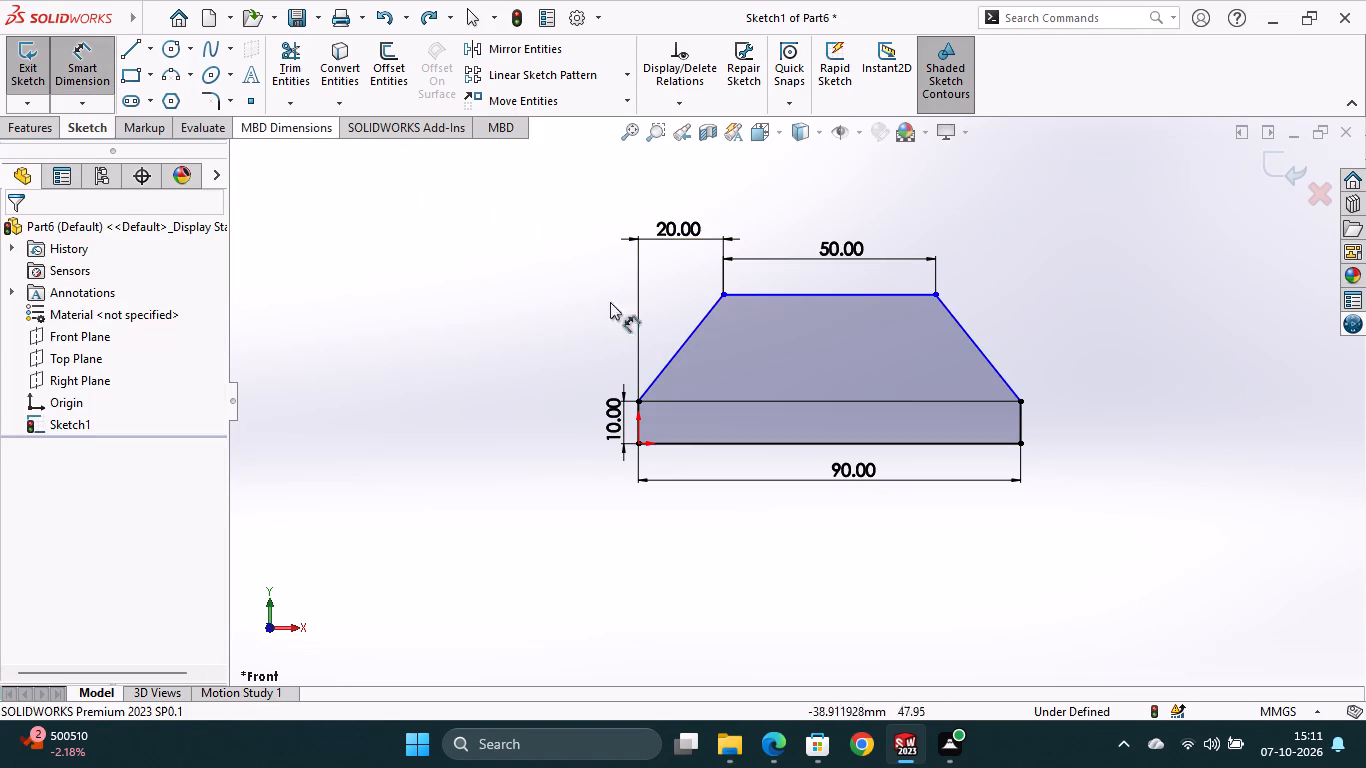
click(839, 297)
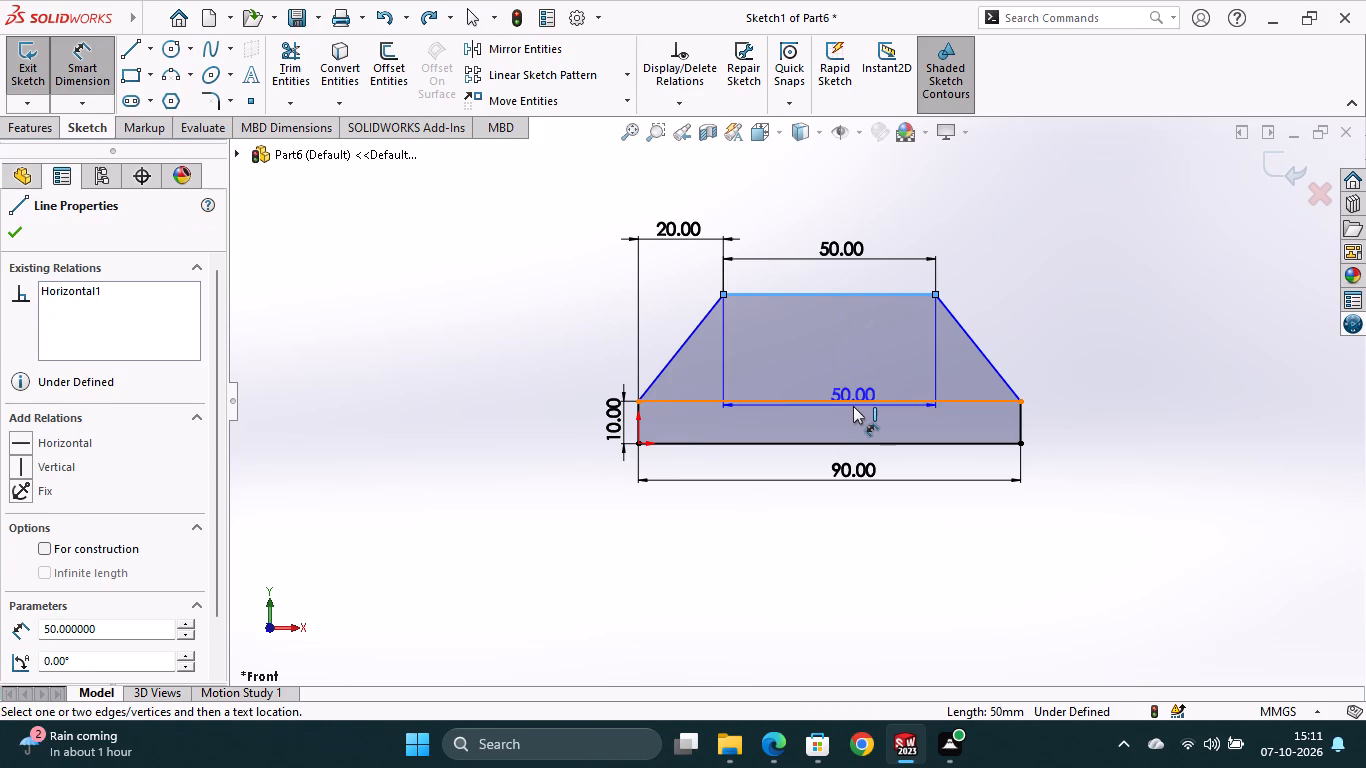
click(857, 401)
click(1058, 349)
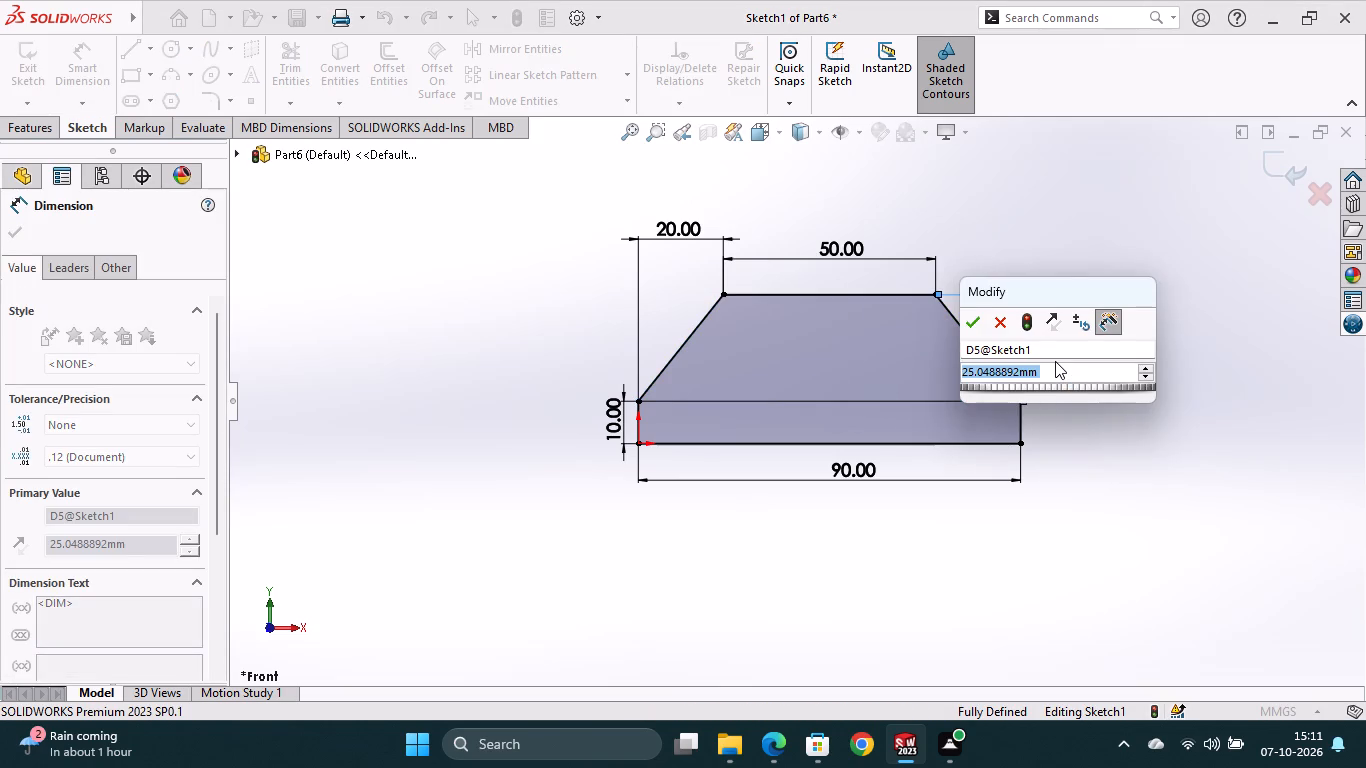
text(50)
key(Return)
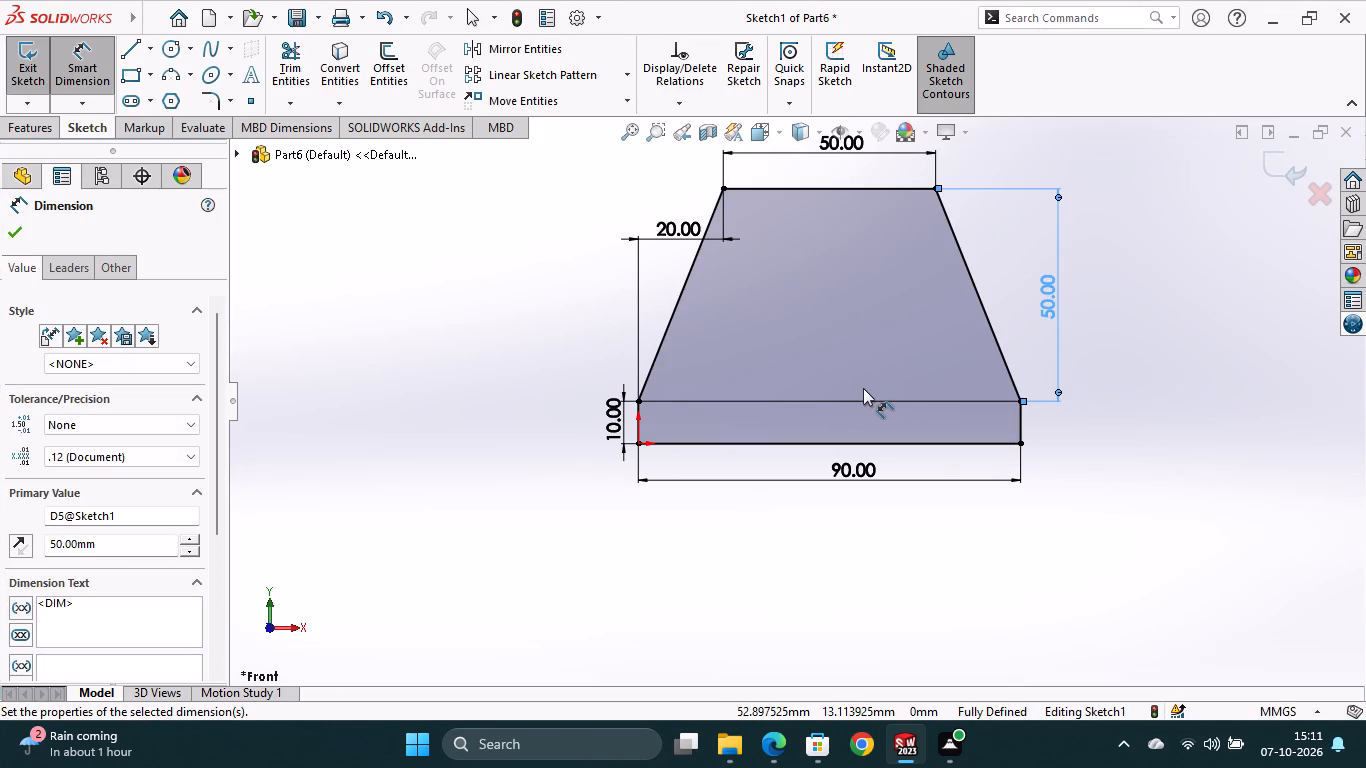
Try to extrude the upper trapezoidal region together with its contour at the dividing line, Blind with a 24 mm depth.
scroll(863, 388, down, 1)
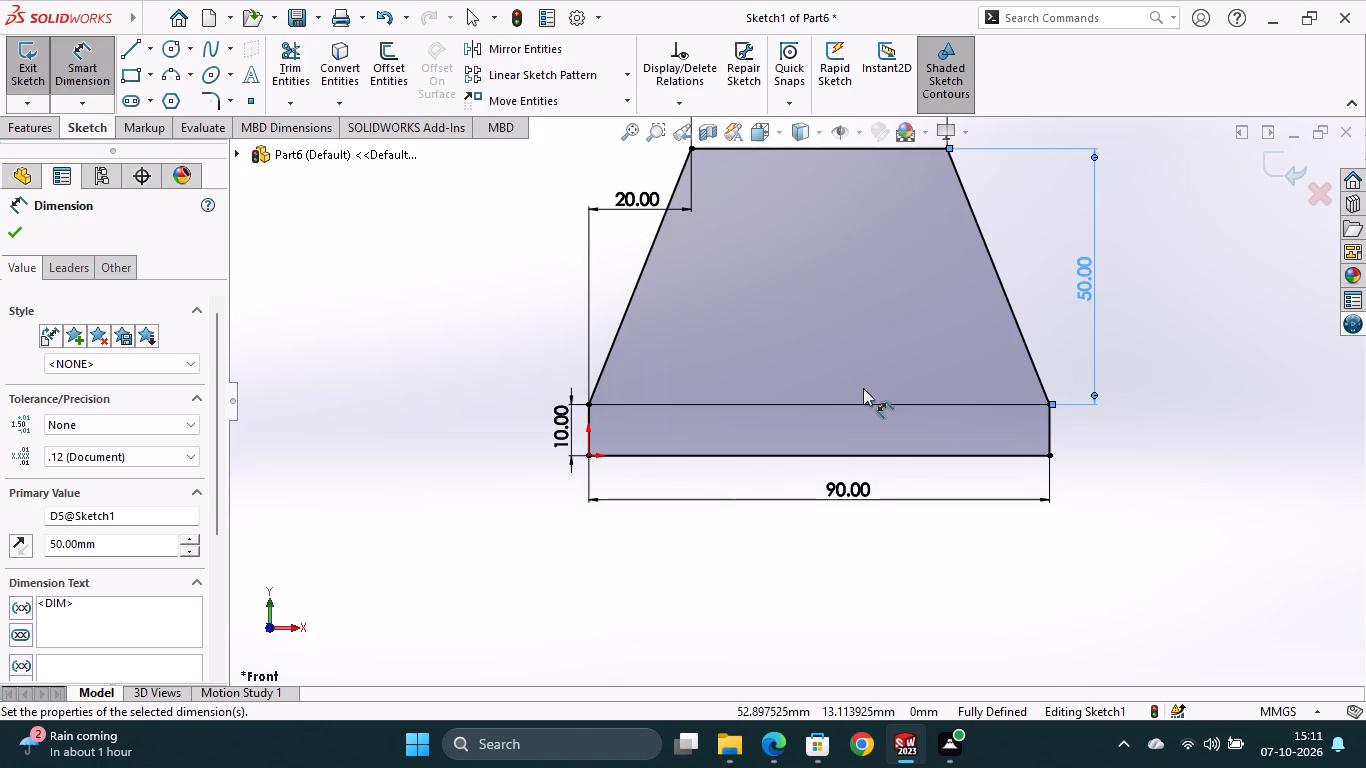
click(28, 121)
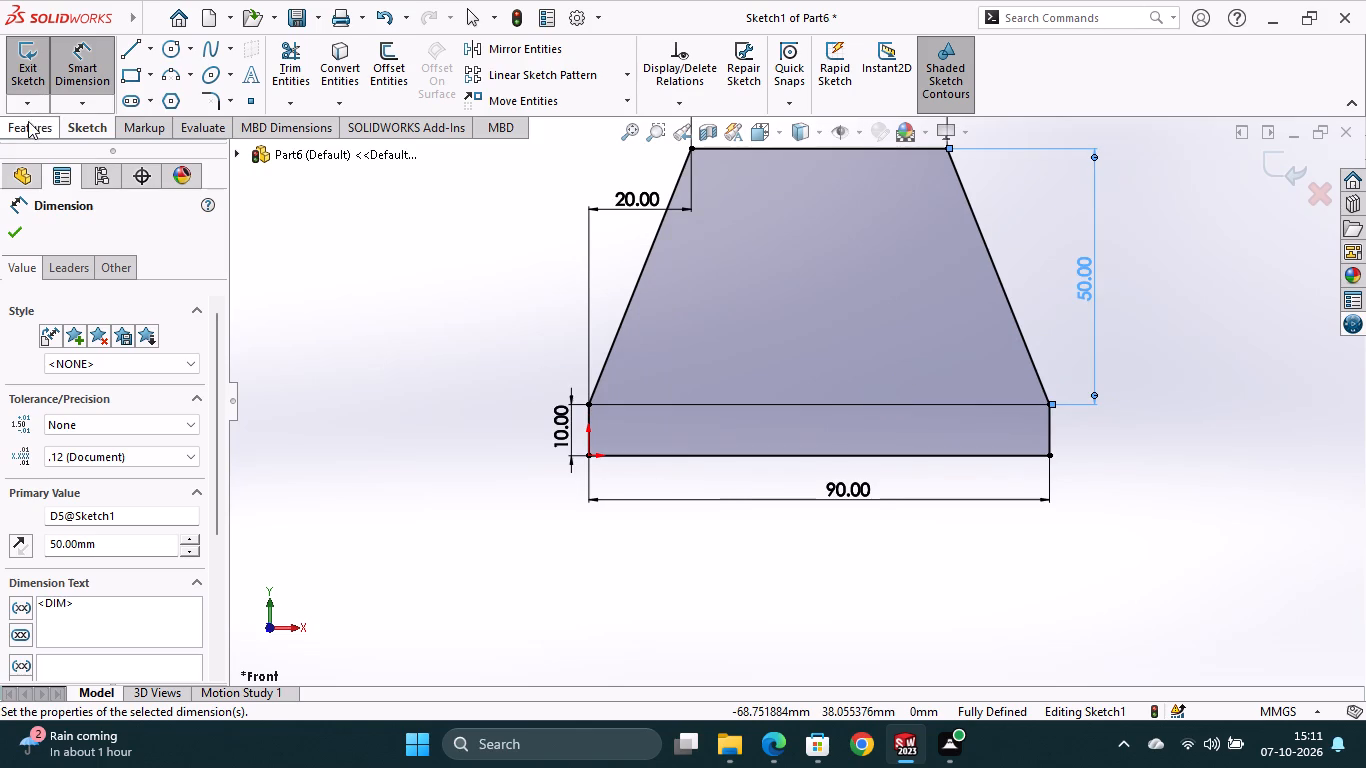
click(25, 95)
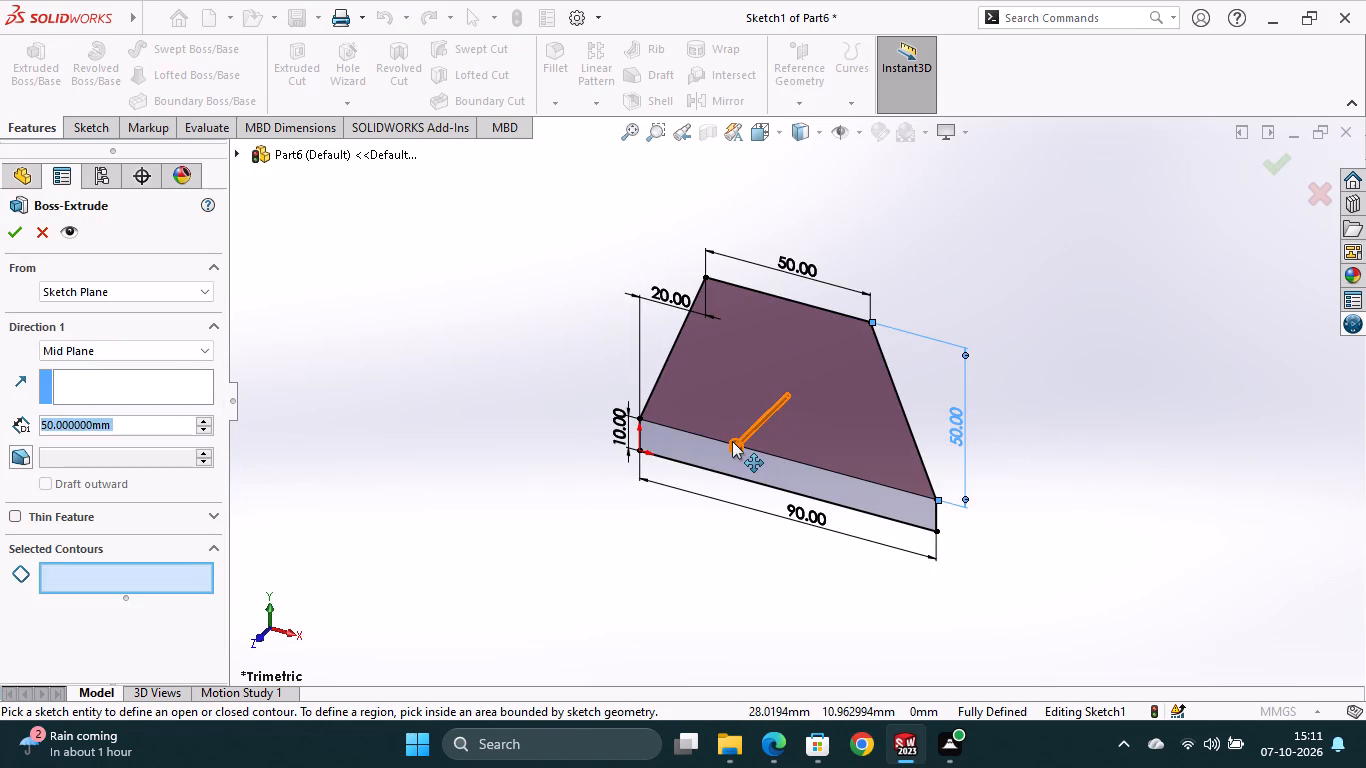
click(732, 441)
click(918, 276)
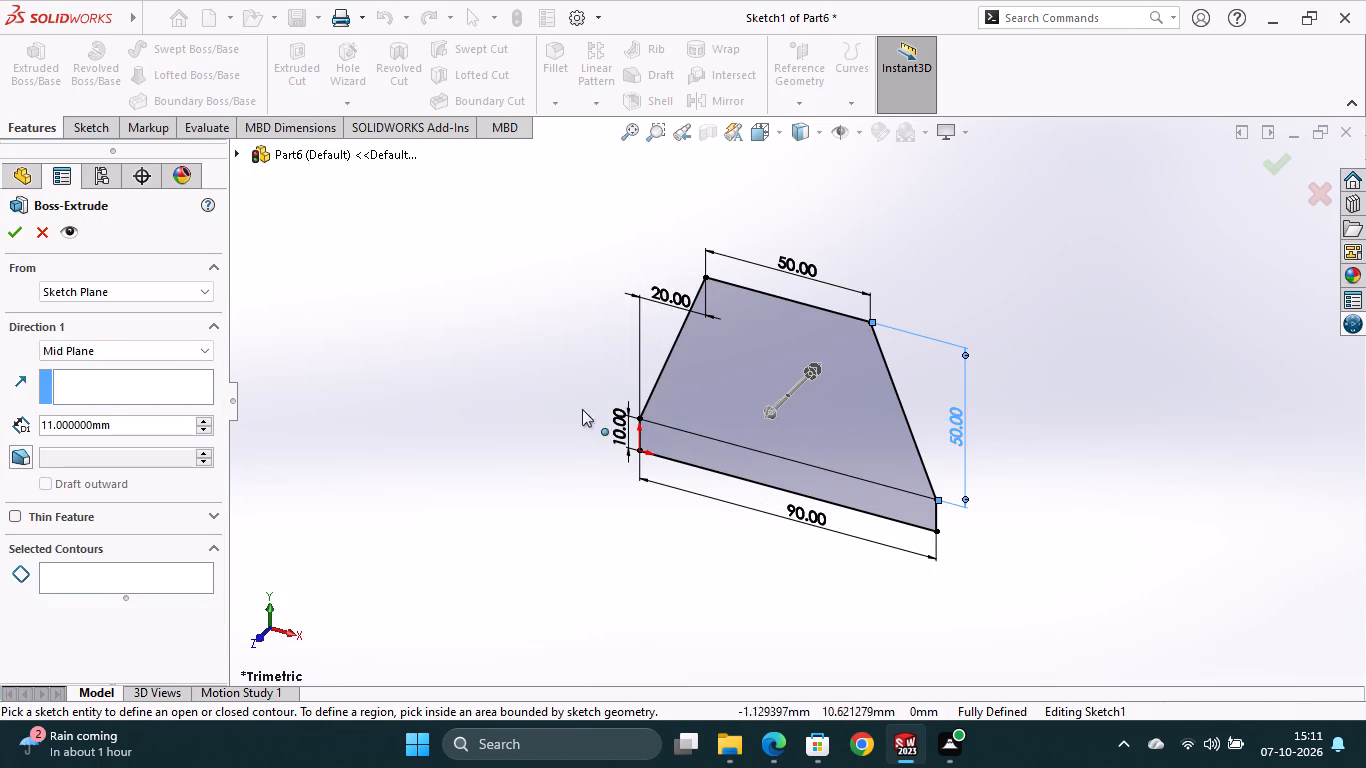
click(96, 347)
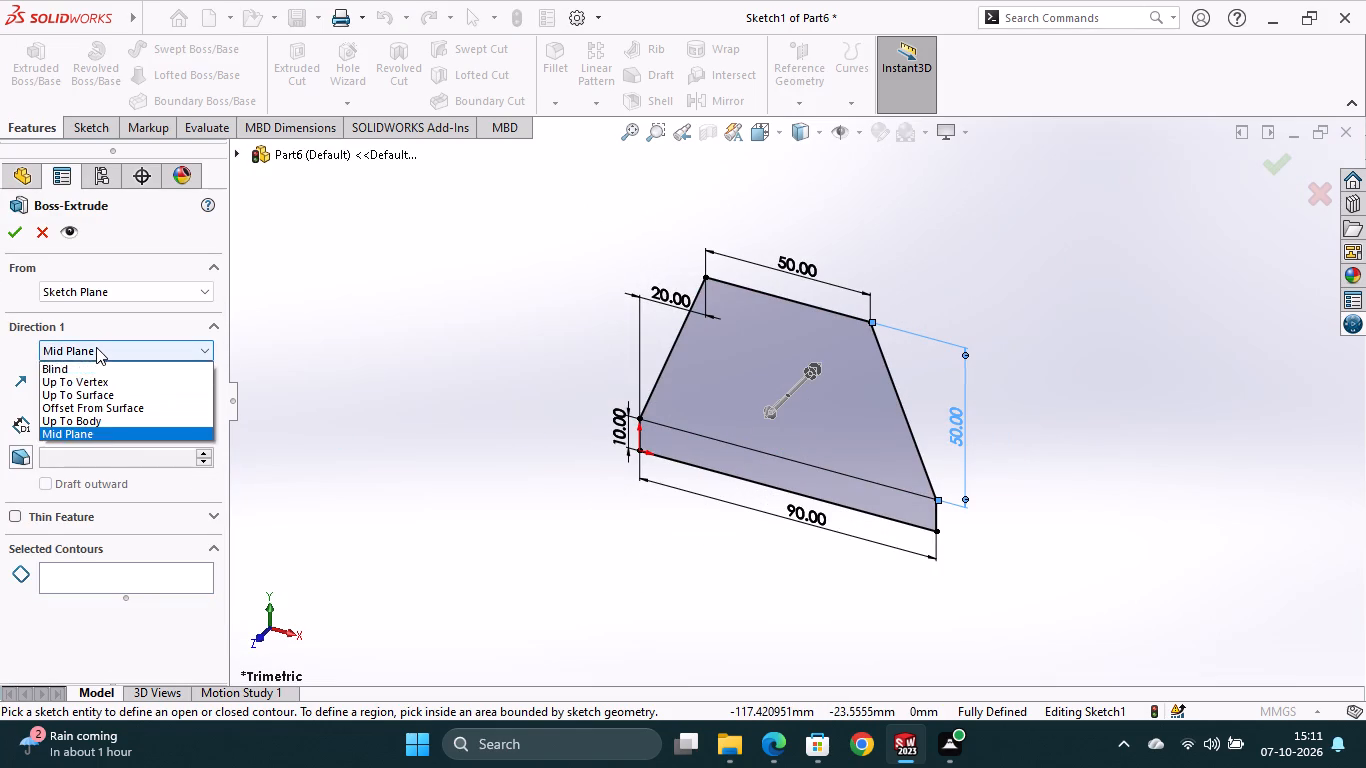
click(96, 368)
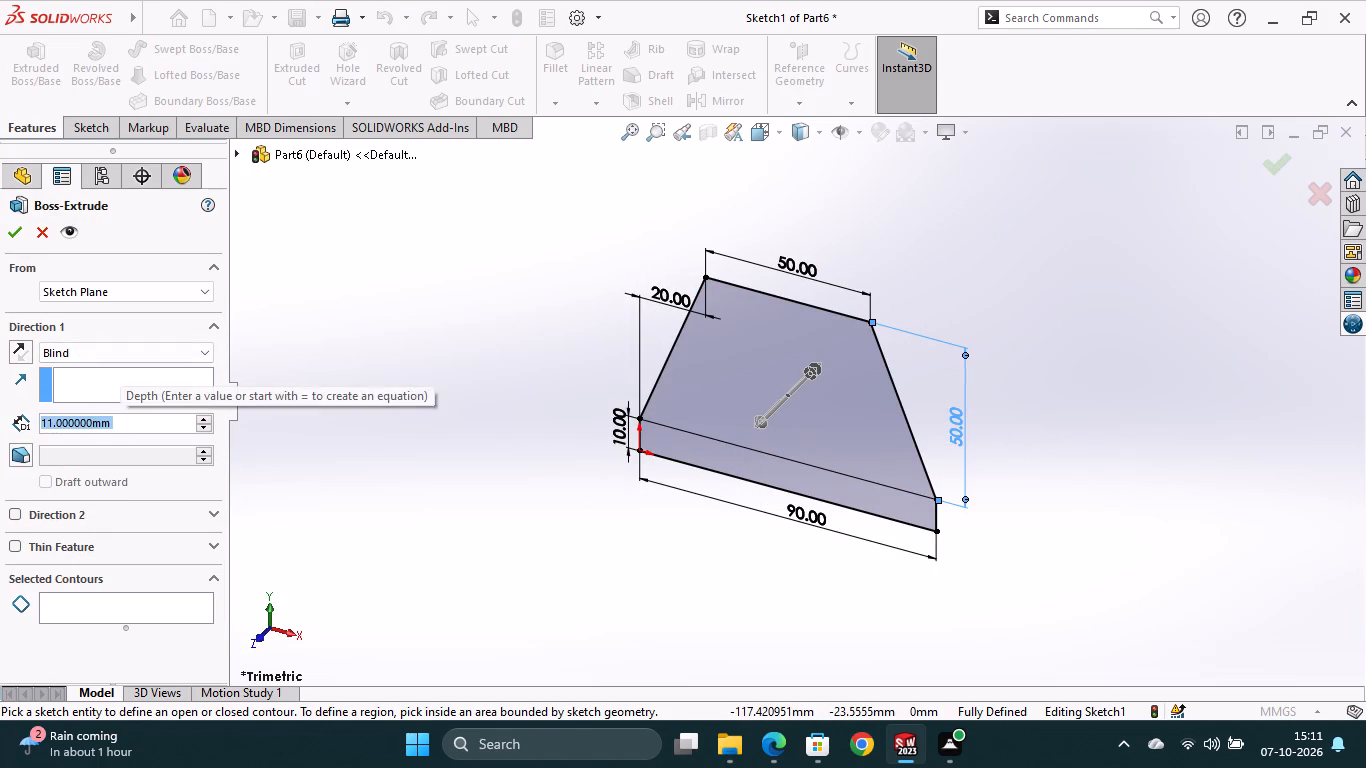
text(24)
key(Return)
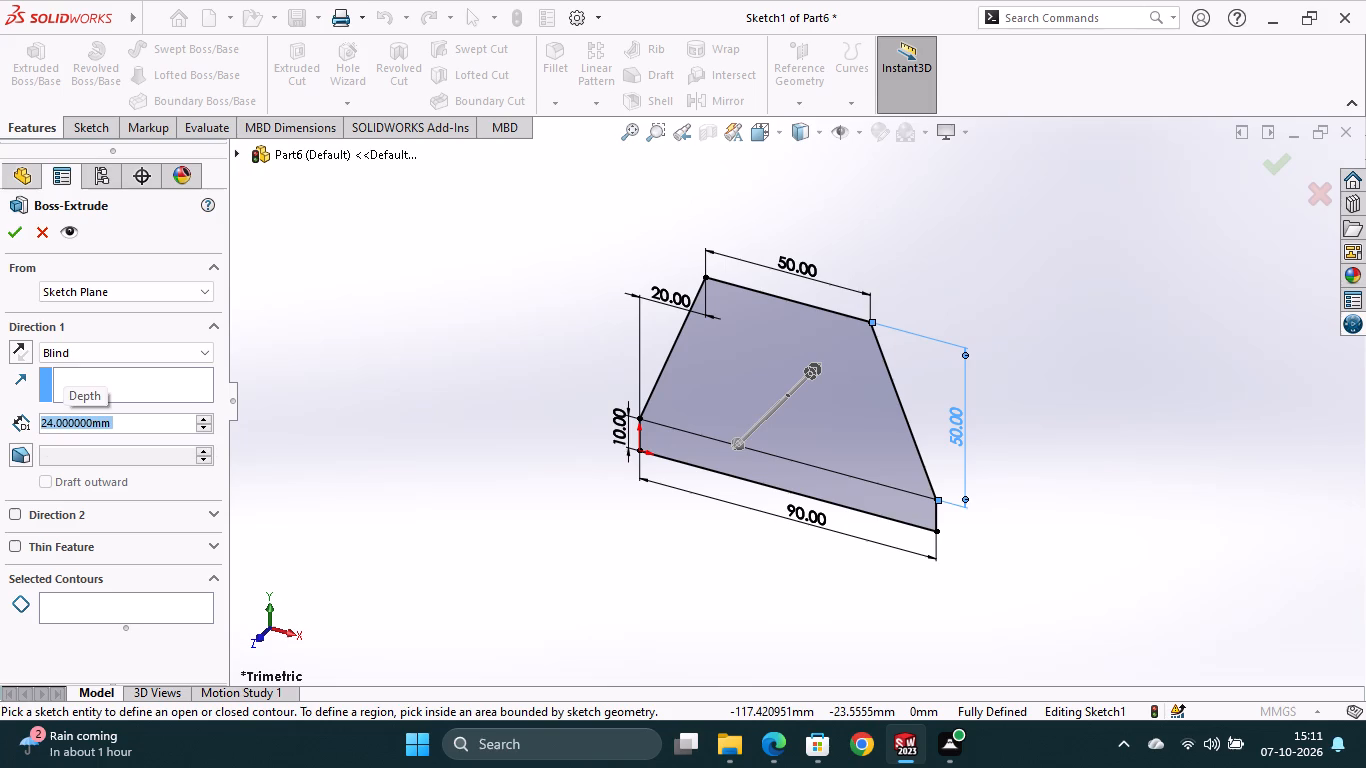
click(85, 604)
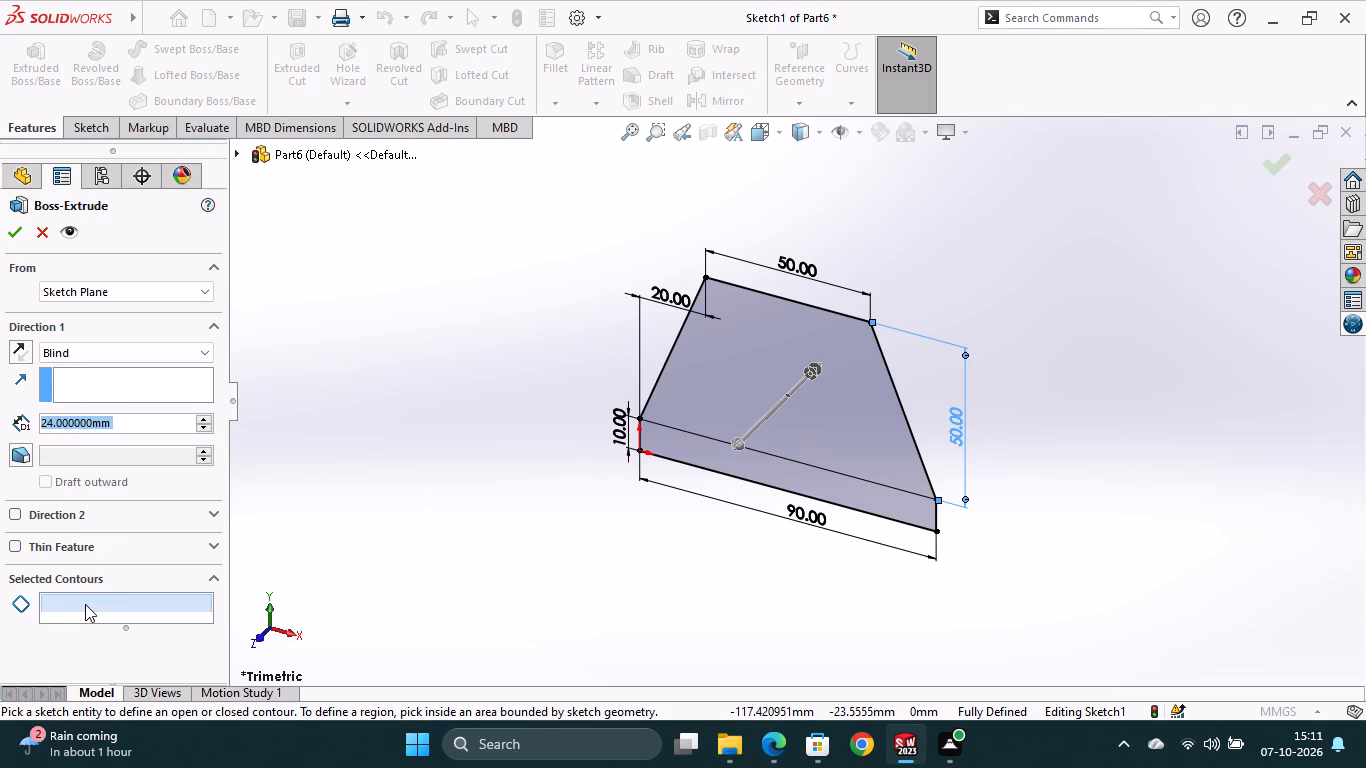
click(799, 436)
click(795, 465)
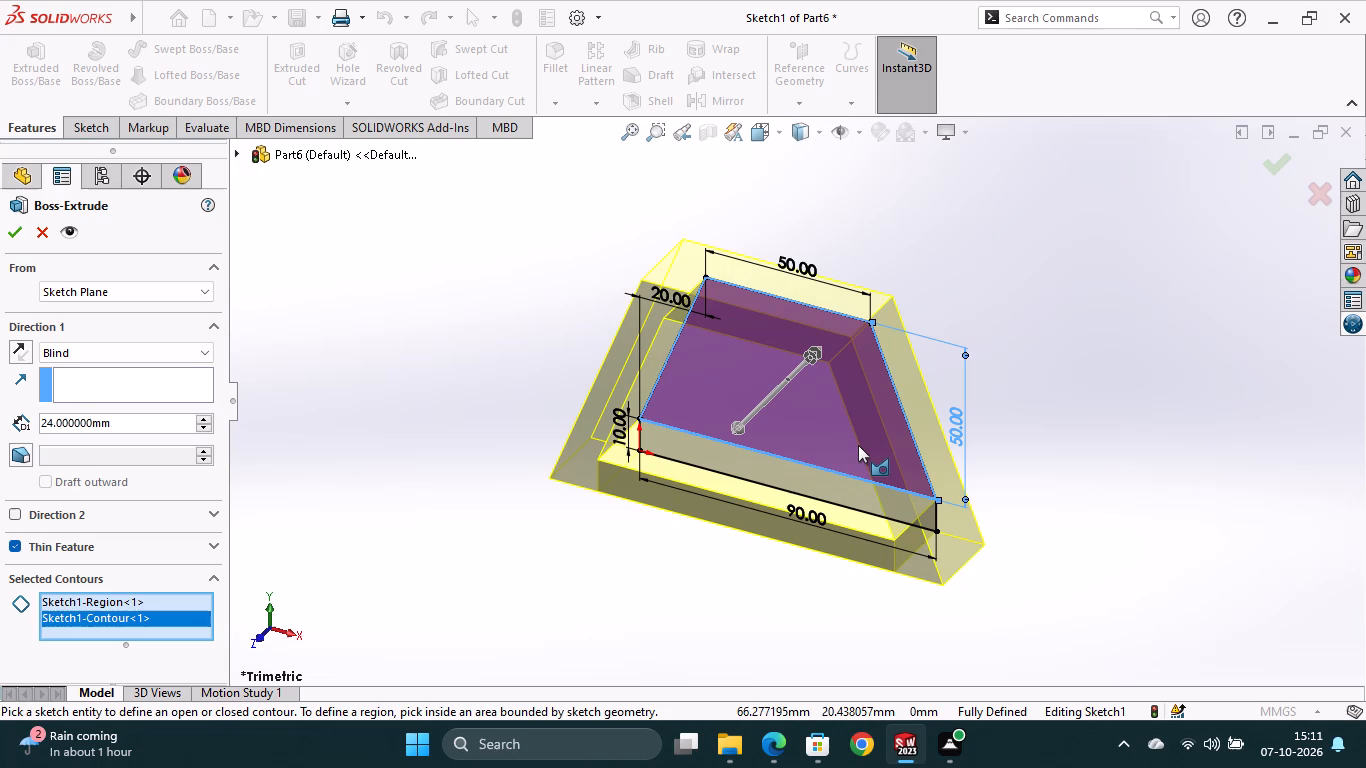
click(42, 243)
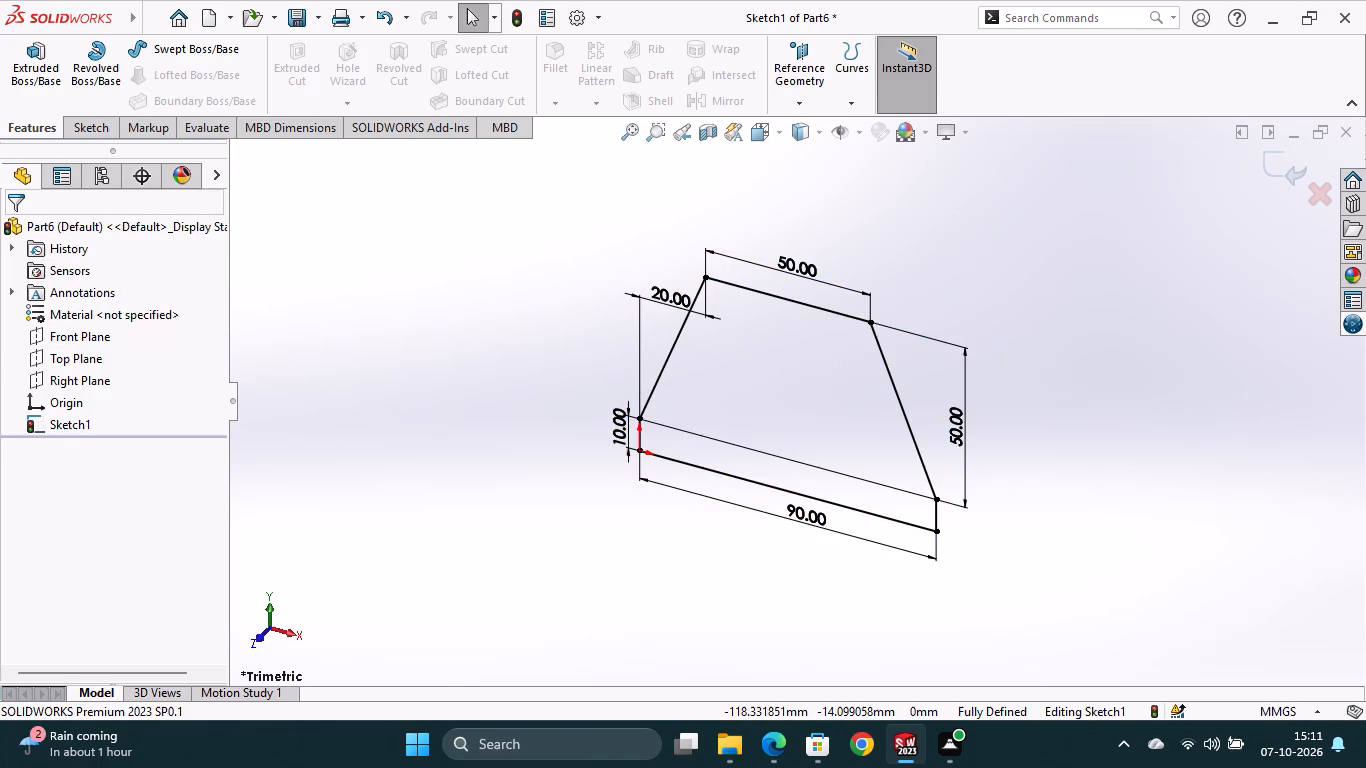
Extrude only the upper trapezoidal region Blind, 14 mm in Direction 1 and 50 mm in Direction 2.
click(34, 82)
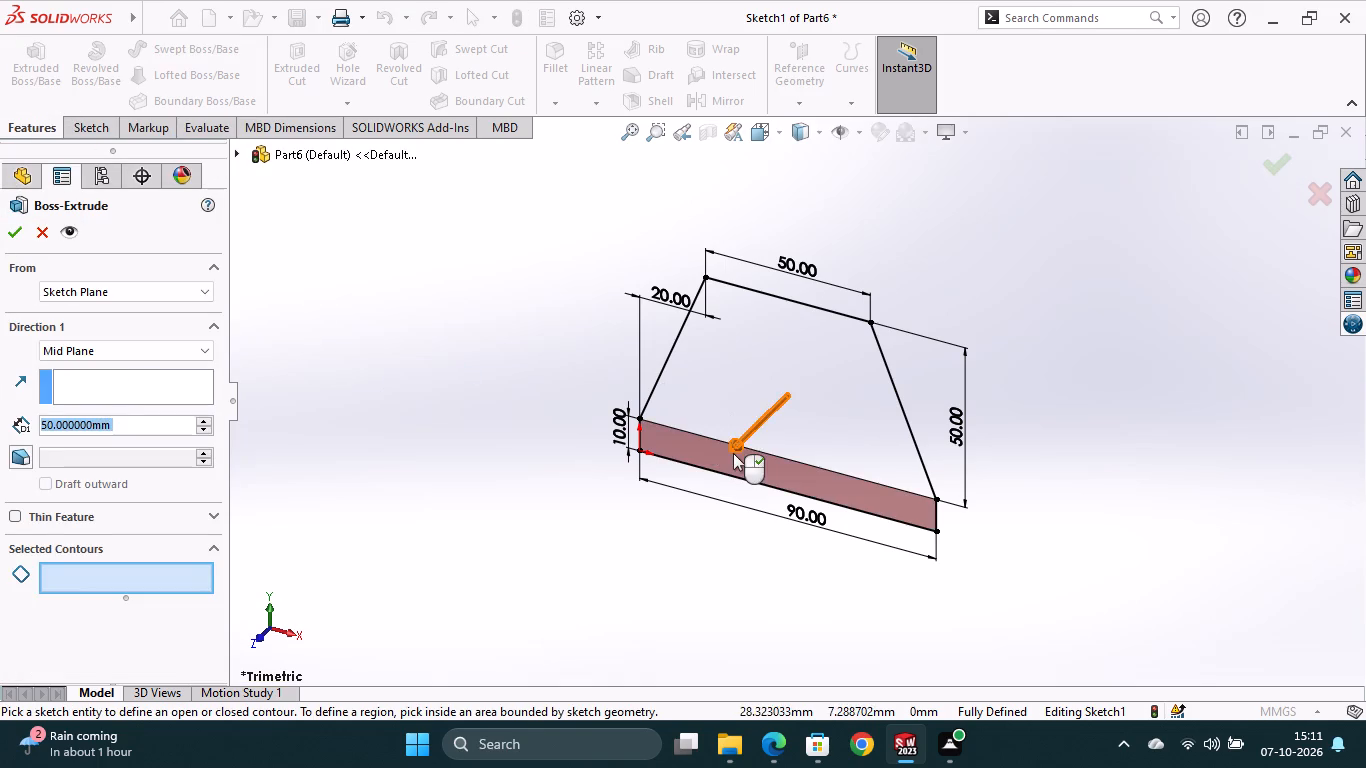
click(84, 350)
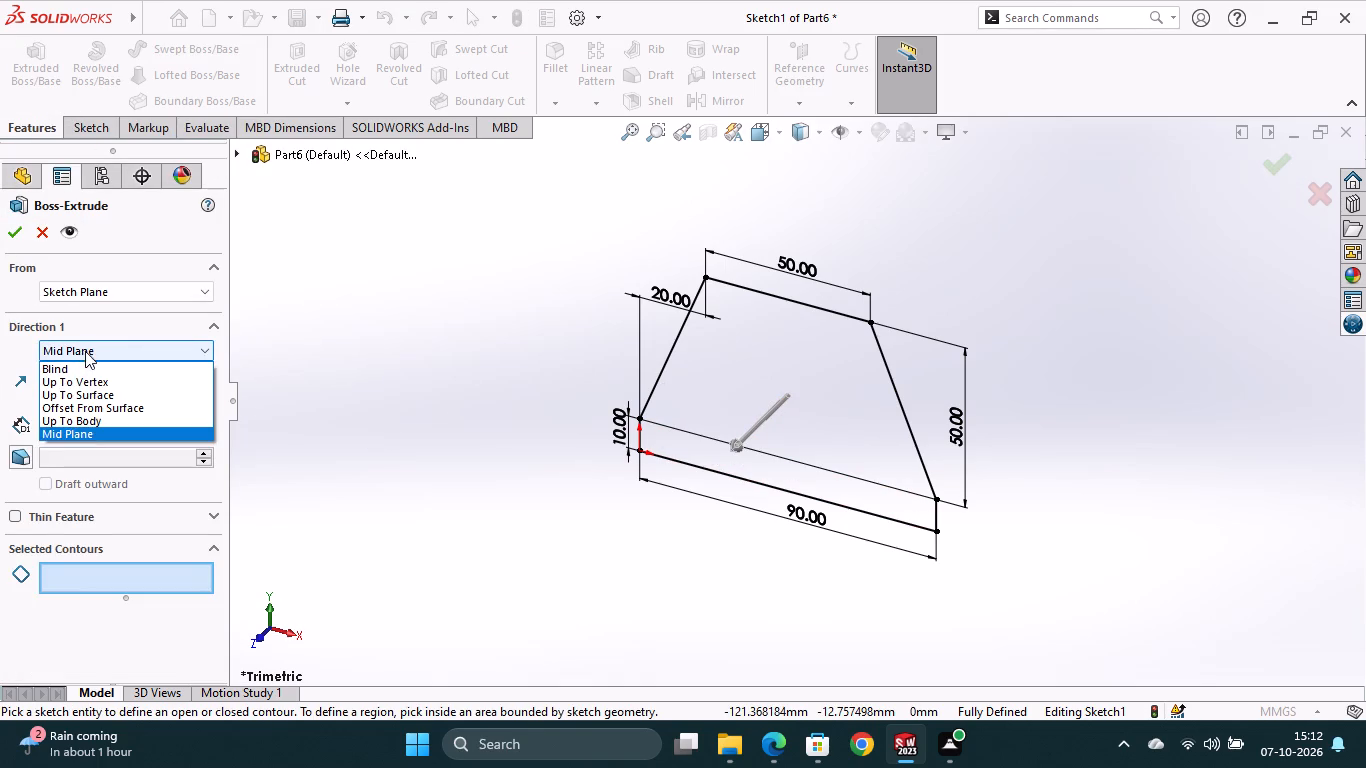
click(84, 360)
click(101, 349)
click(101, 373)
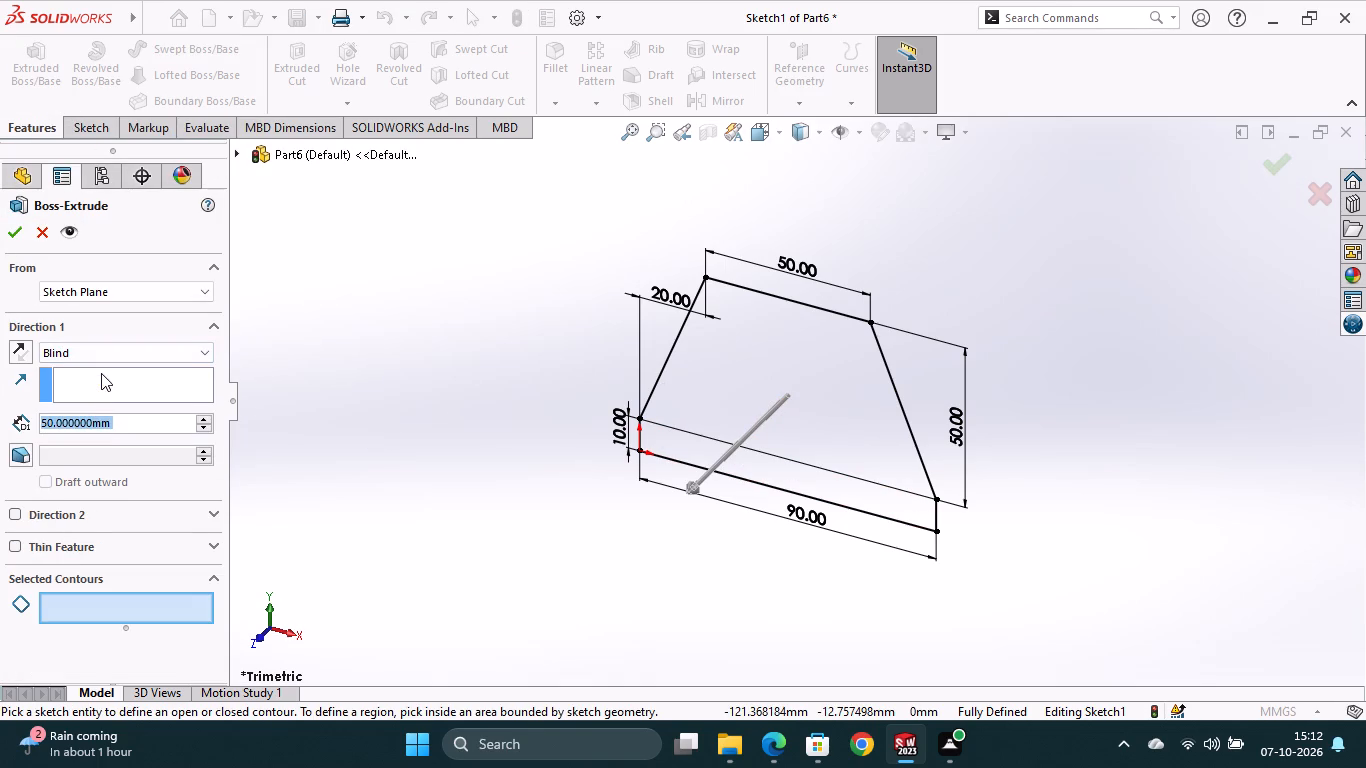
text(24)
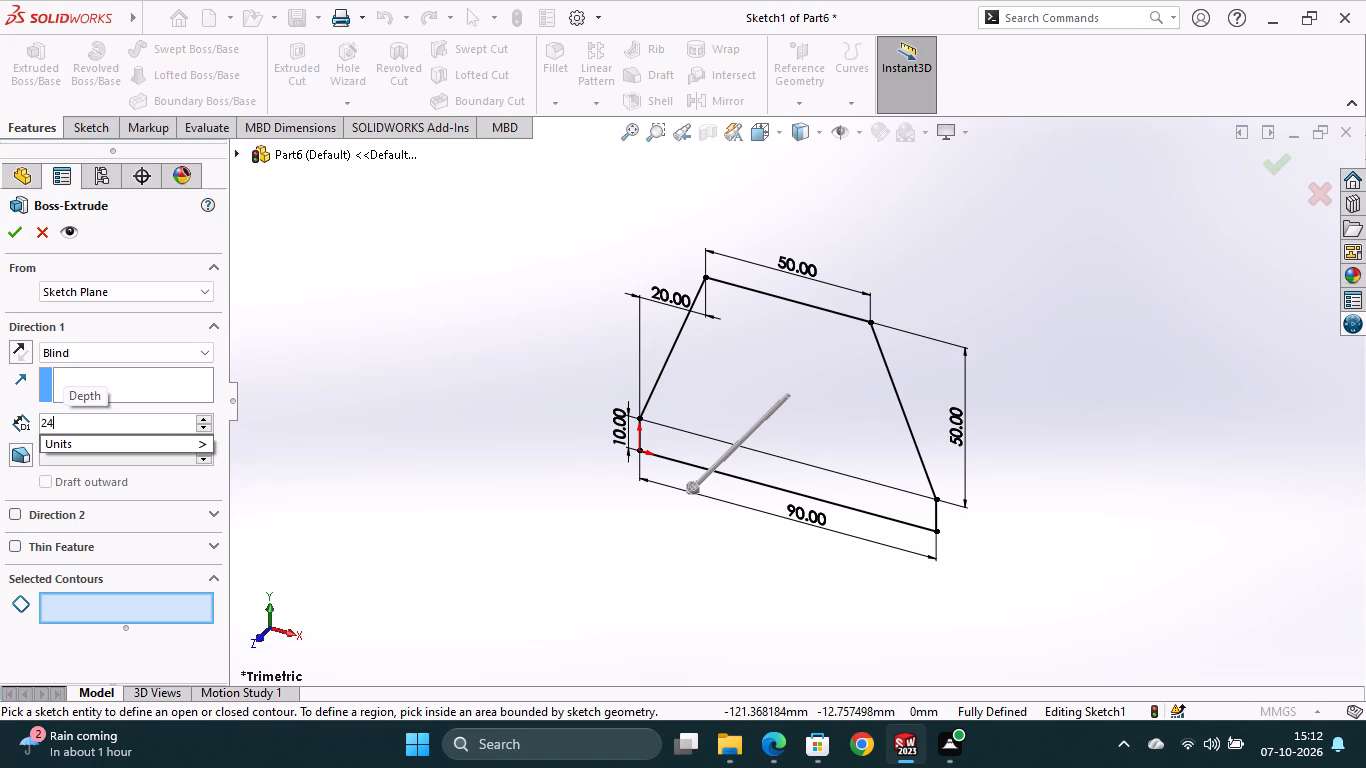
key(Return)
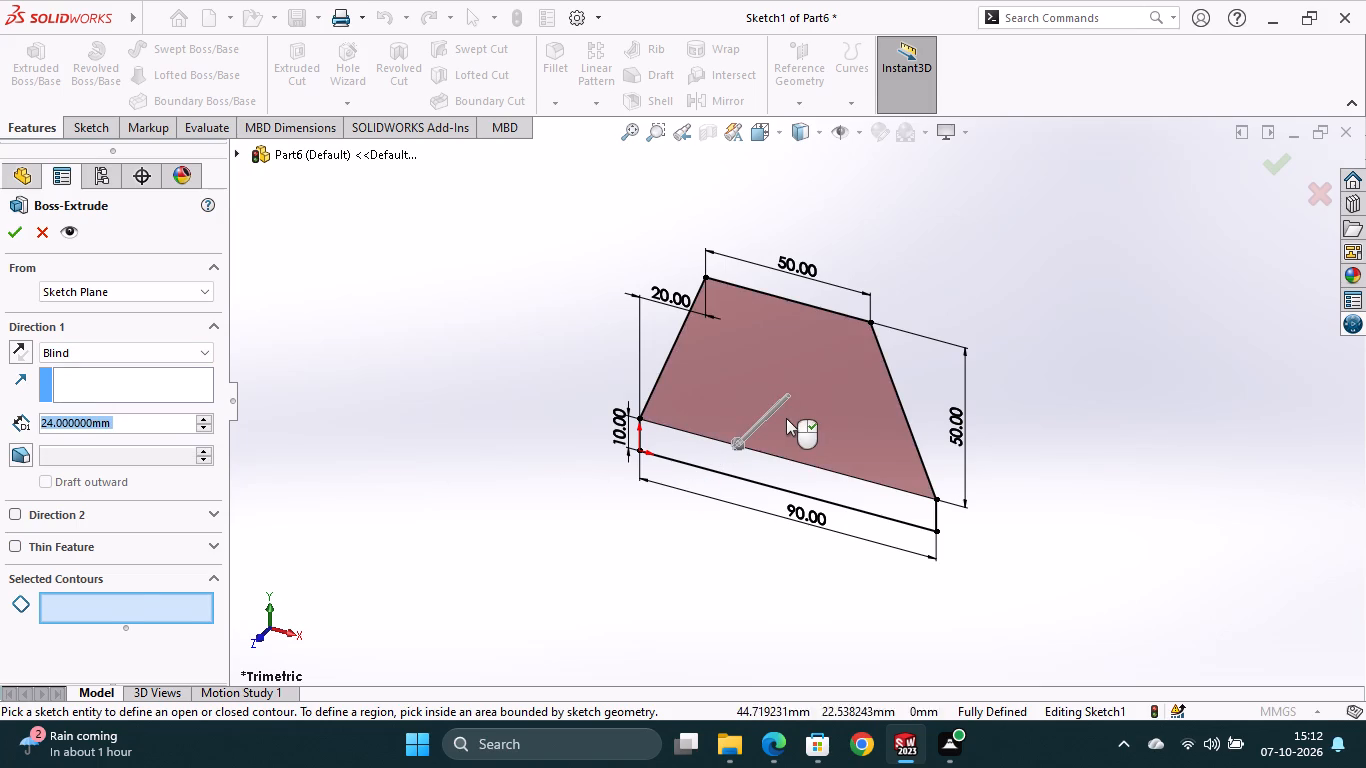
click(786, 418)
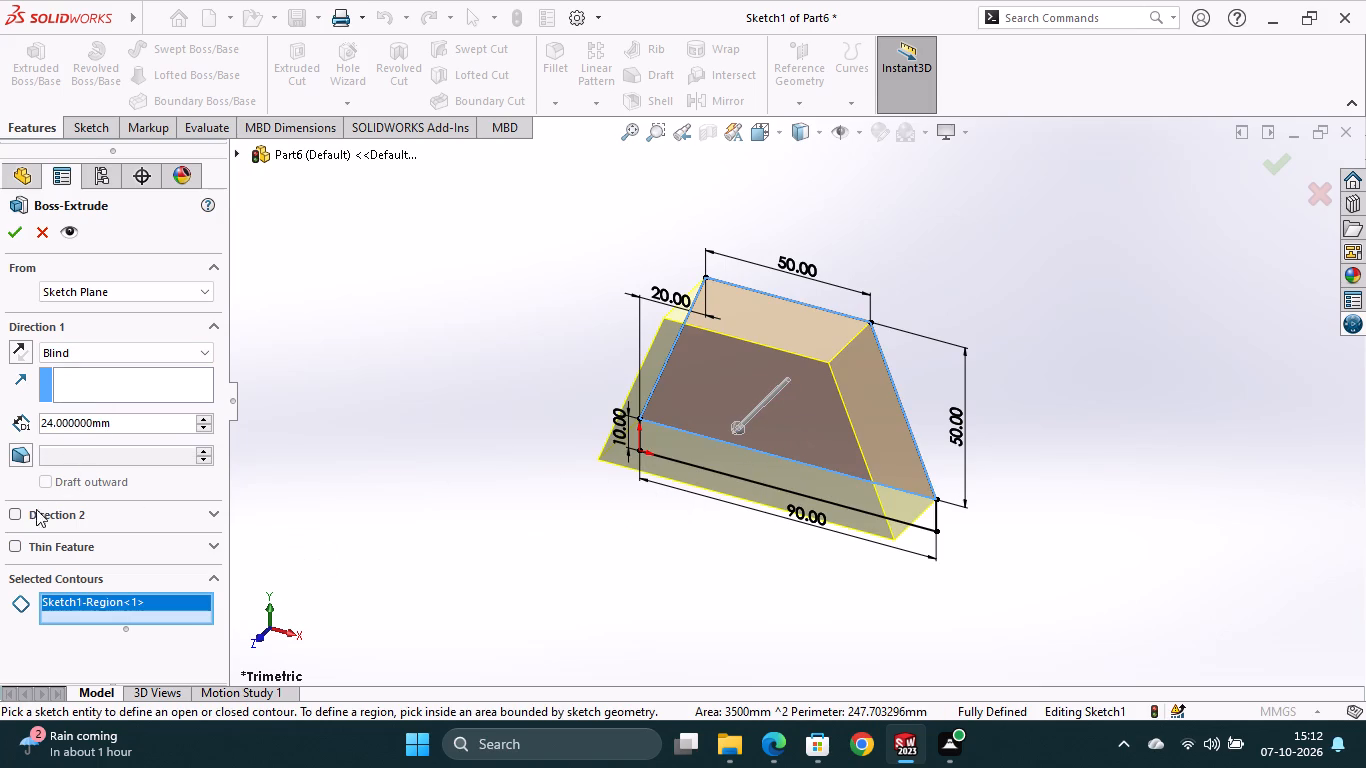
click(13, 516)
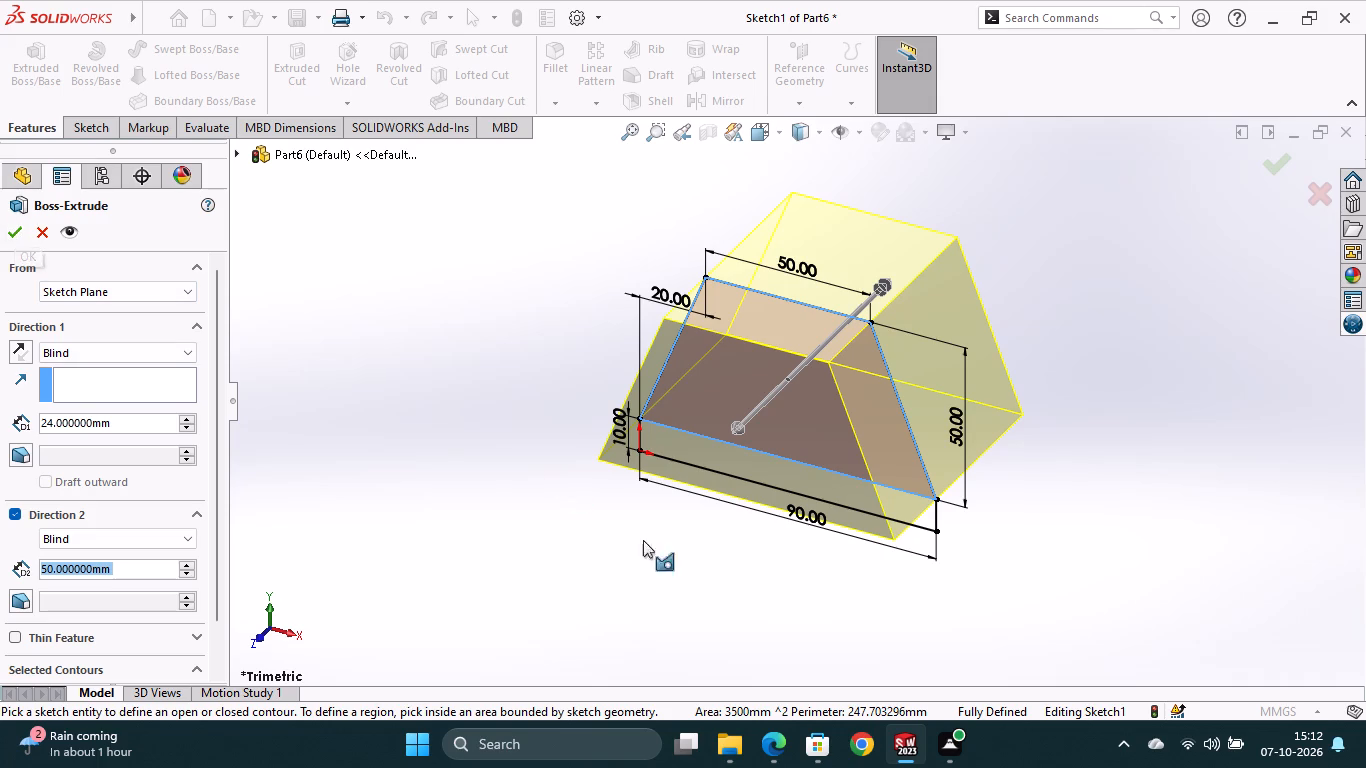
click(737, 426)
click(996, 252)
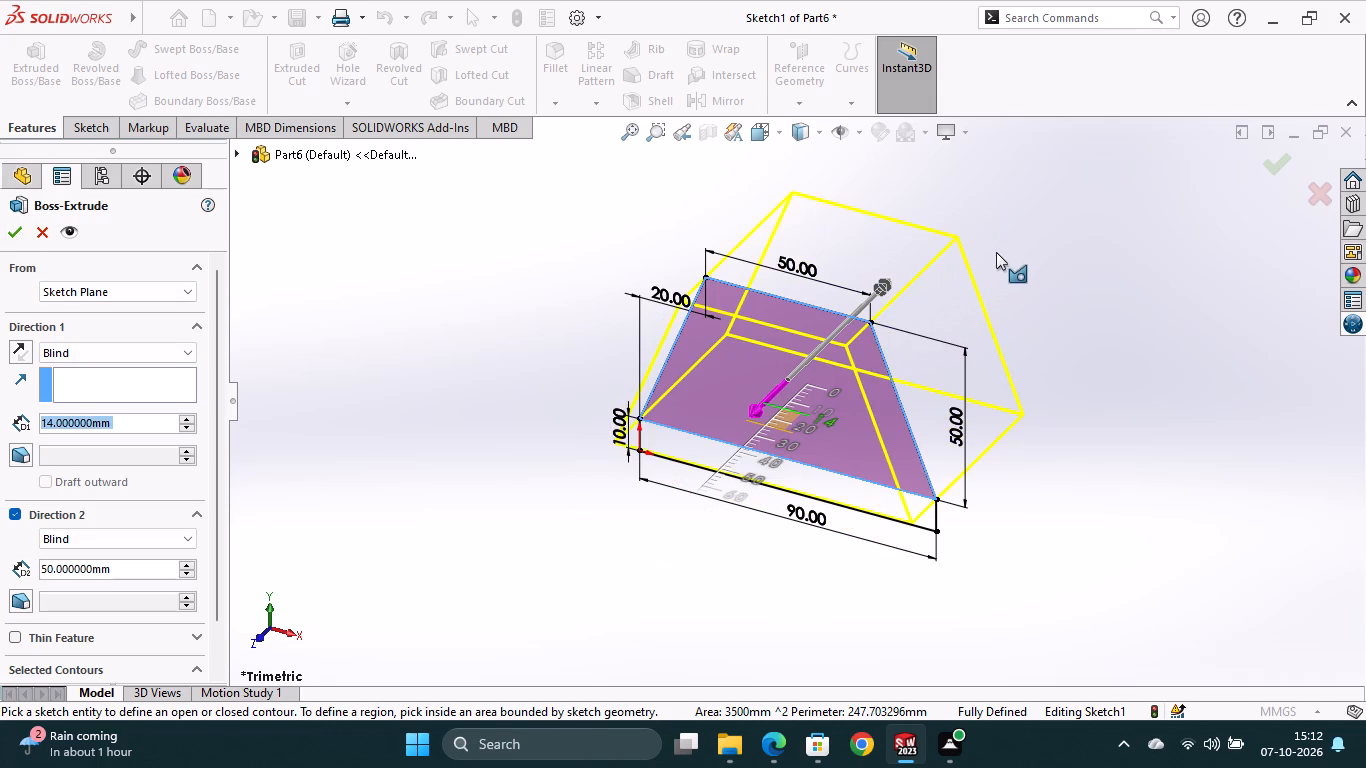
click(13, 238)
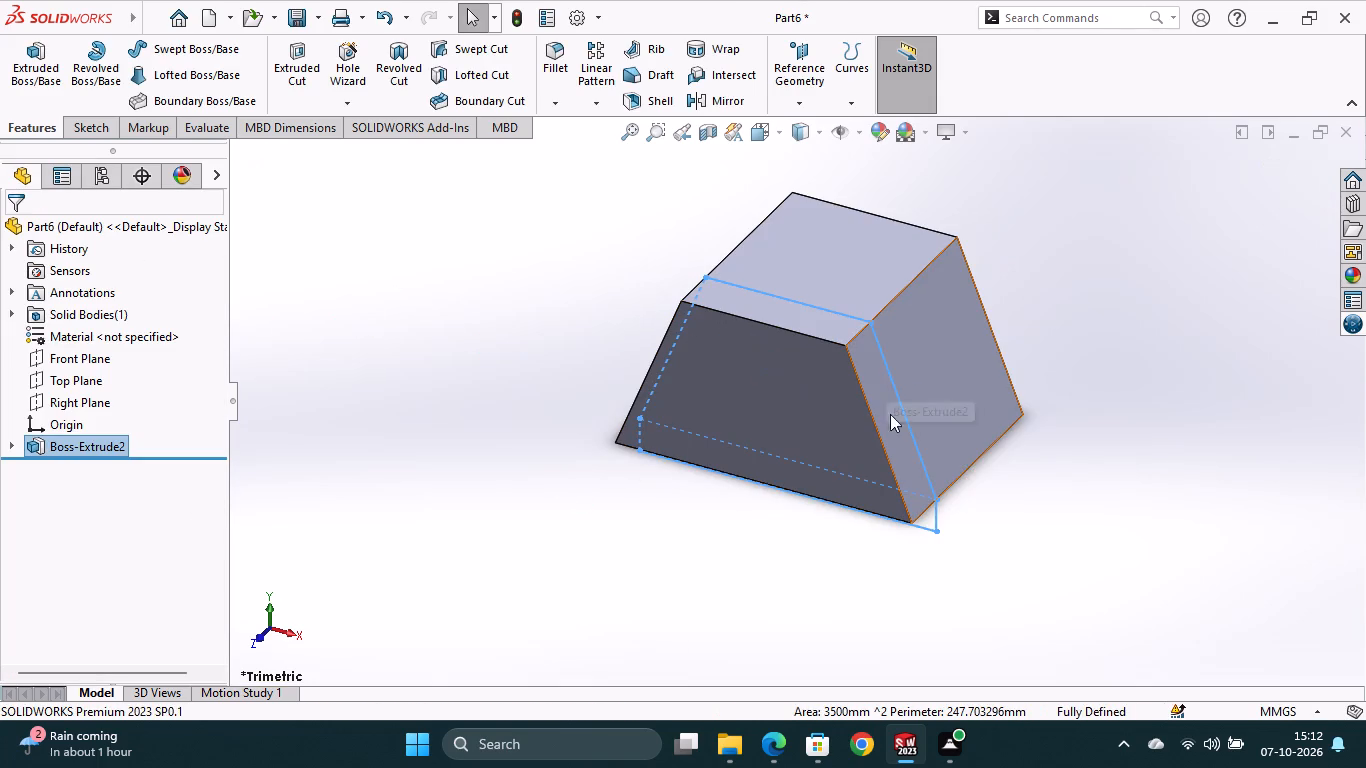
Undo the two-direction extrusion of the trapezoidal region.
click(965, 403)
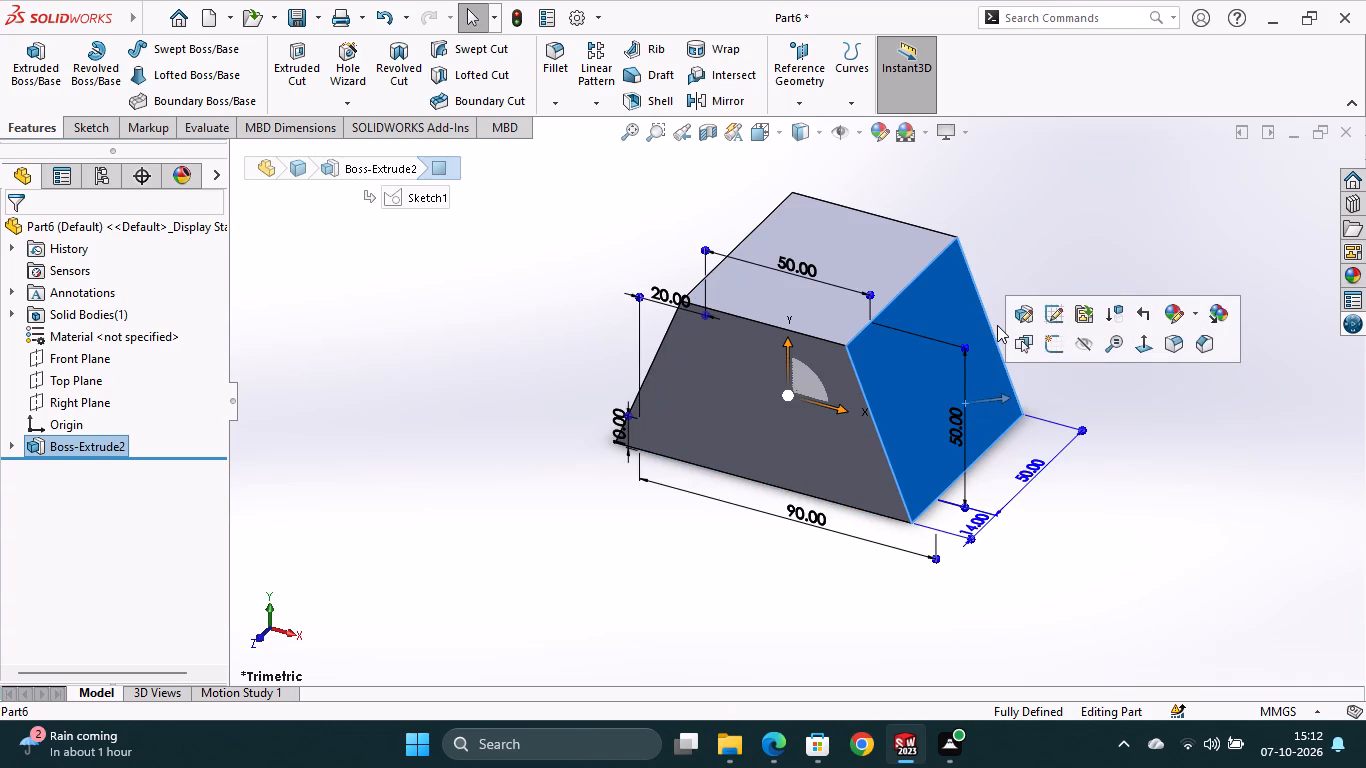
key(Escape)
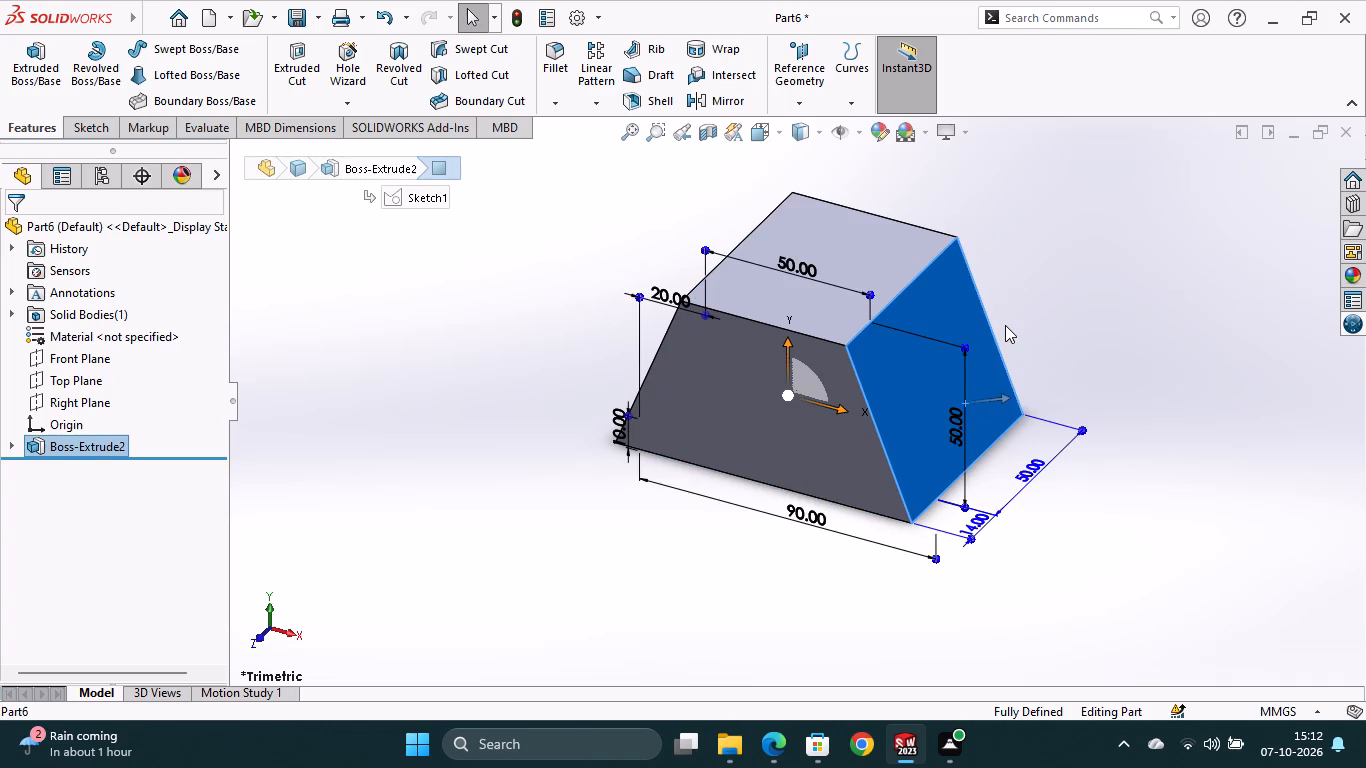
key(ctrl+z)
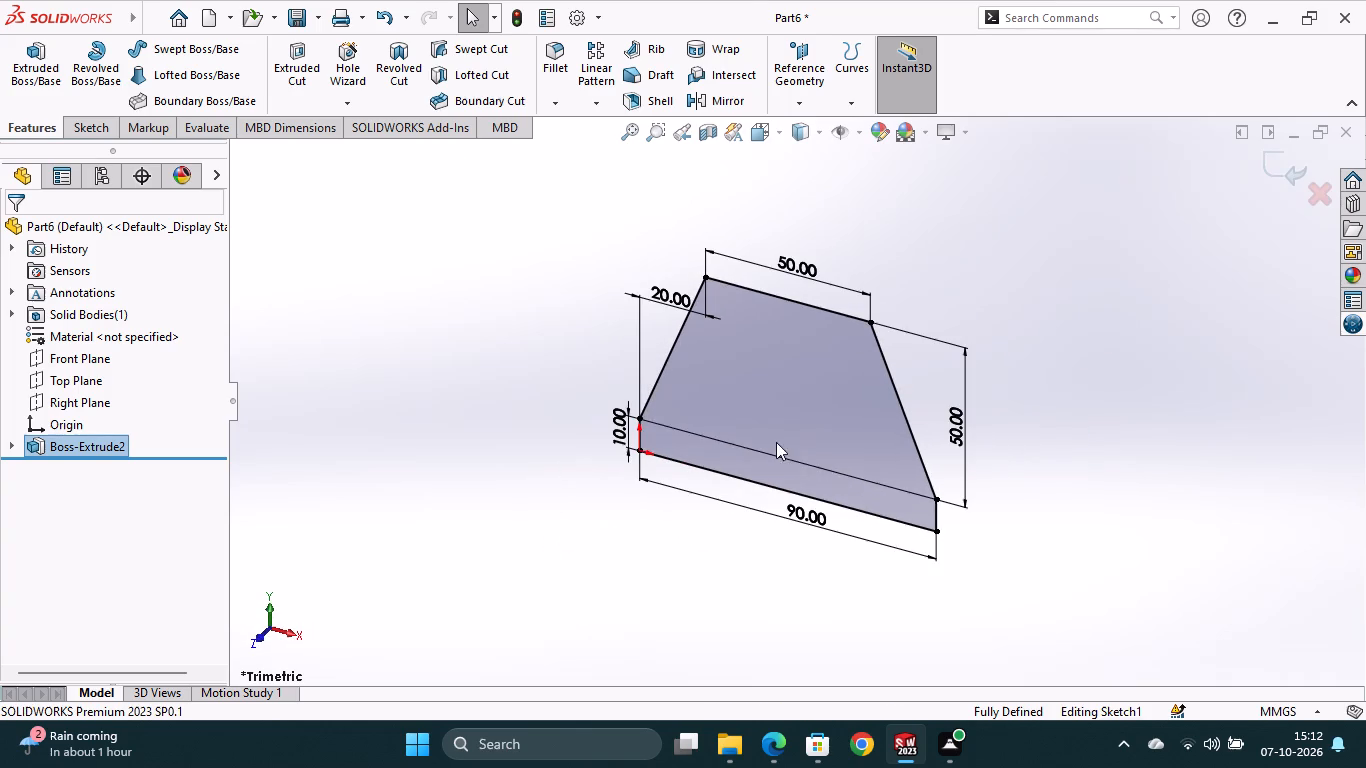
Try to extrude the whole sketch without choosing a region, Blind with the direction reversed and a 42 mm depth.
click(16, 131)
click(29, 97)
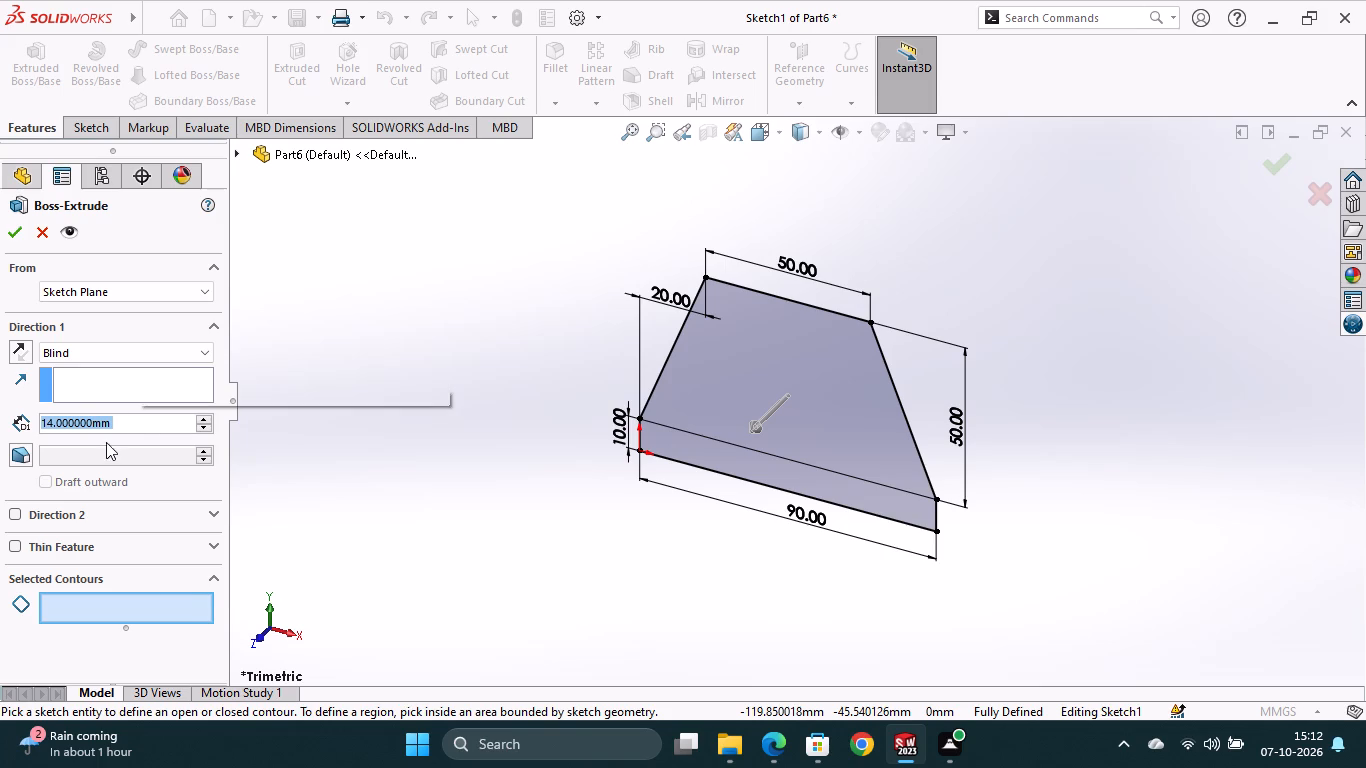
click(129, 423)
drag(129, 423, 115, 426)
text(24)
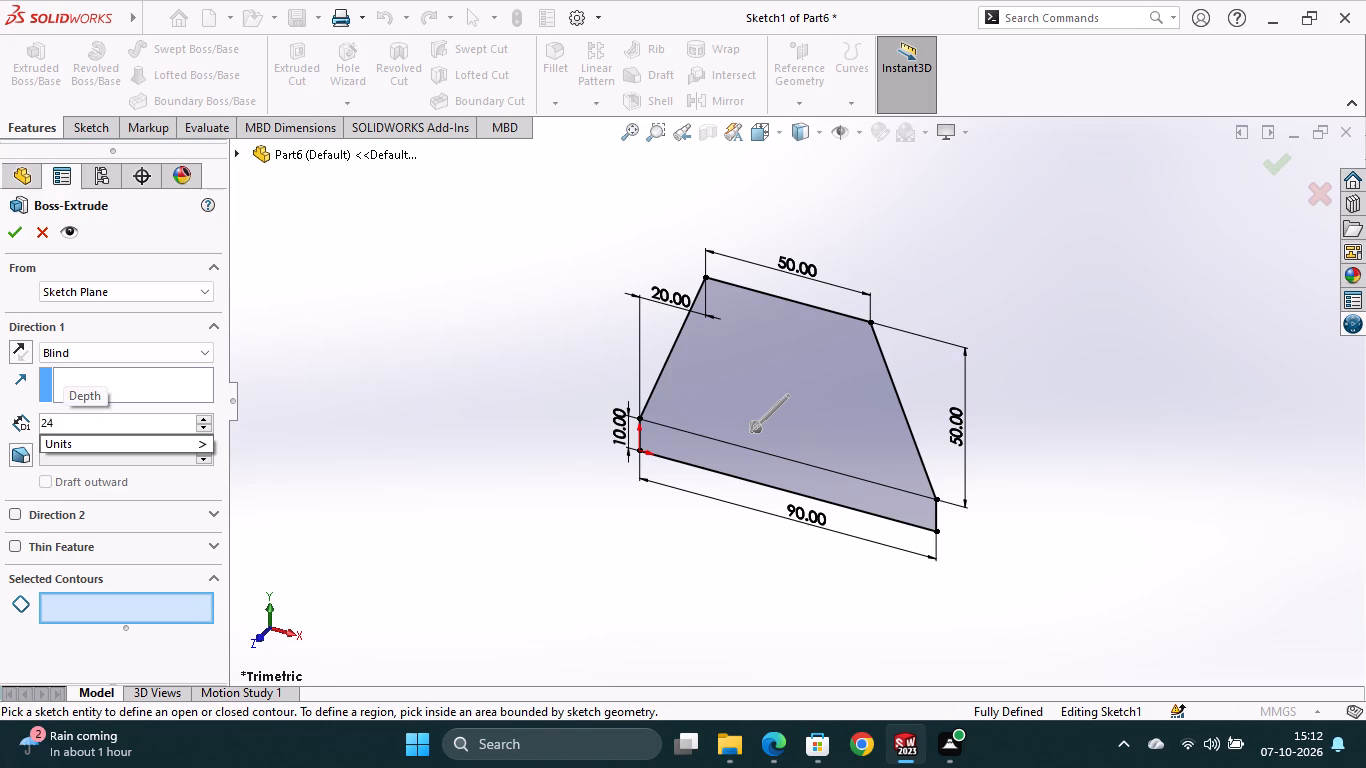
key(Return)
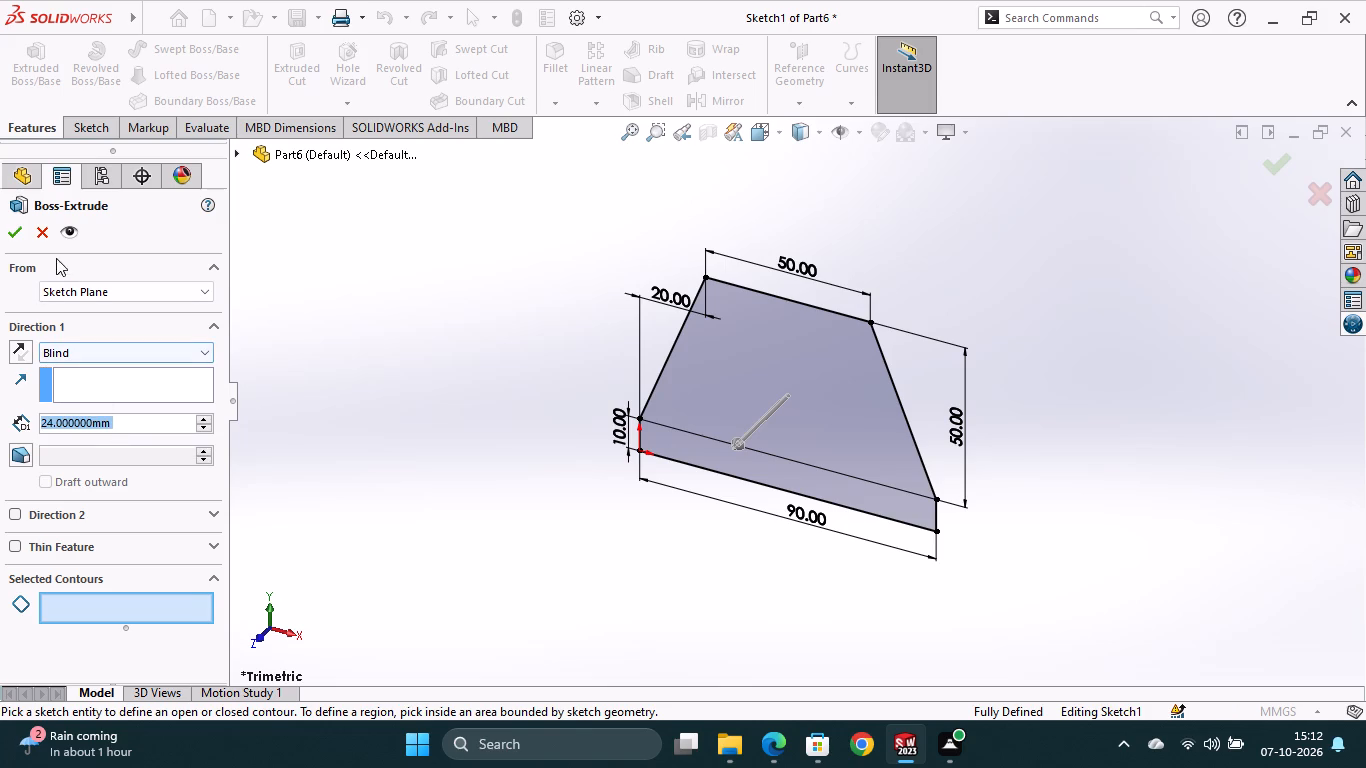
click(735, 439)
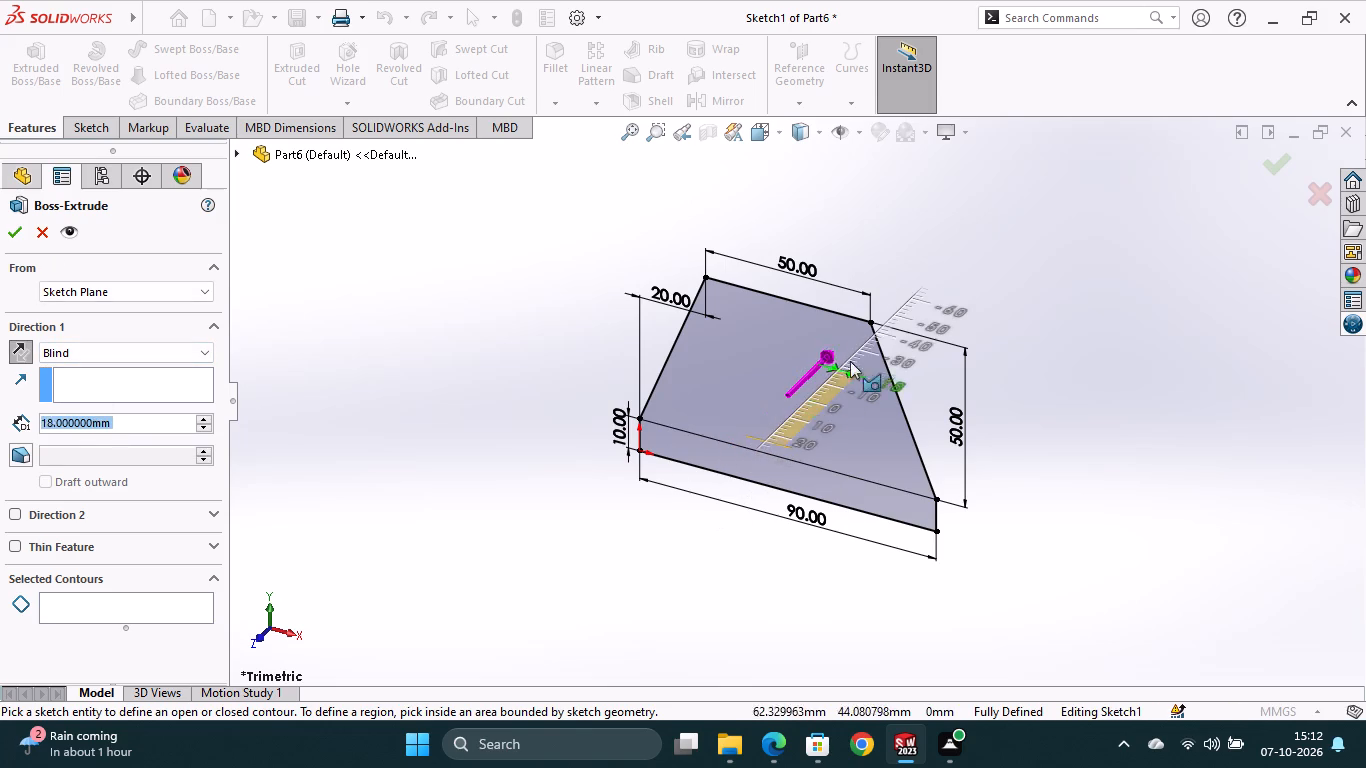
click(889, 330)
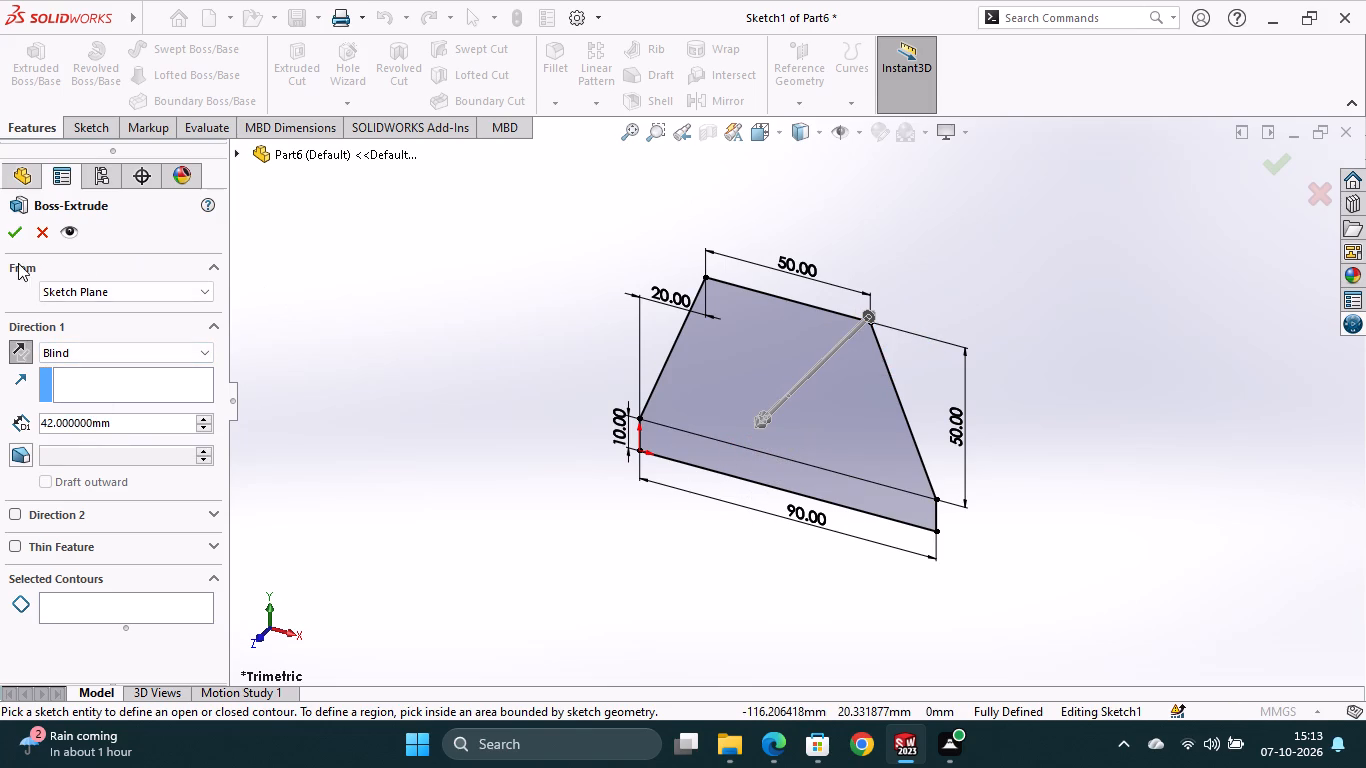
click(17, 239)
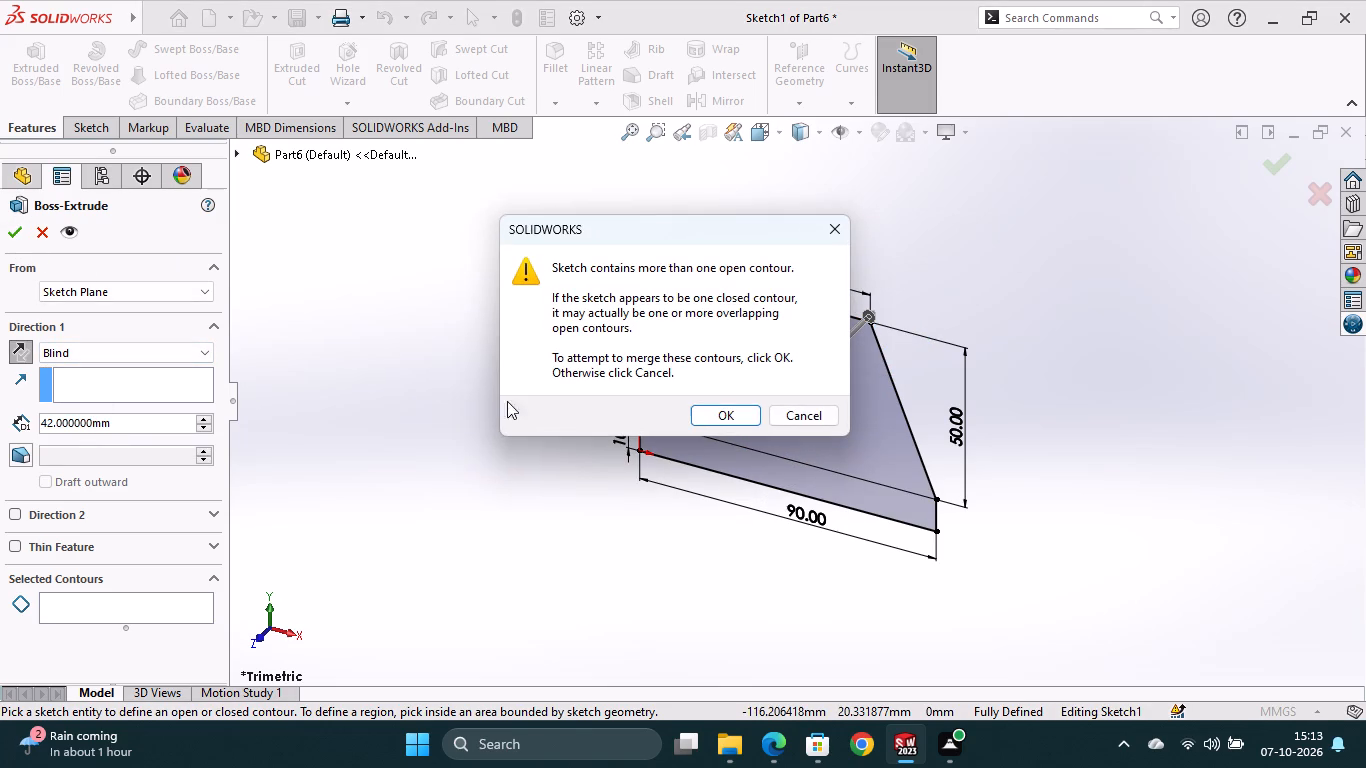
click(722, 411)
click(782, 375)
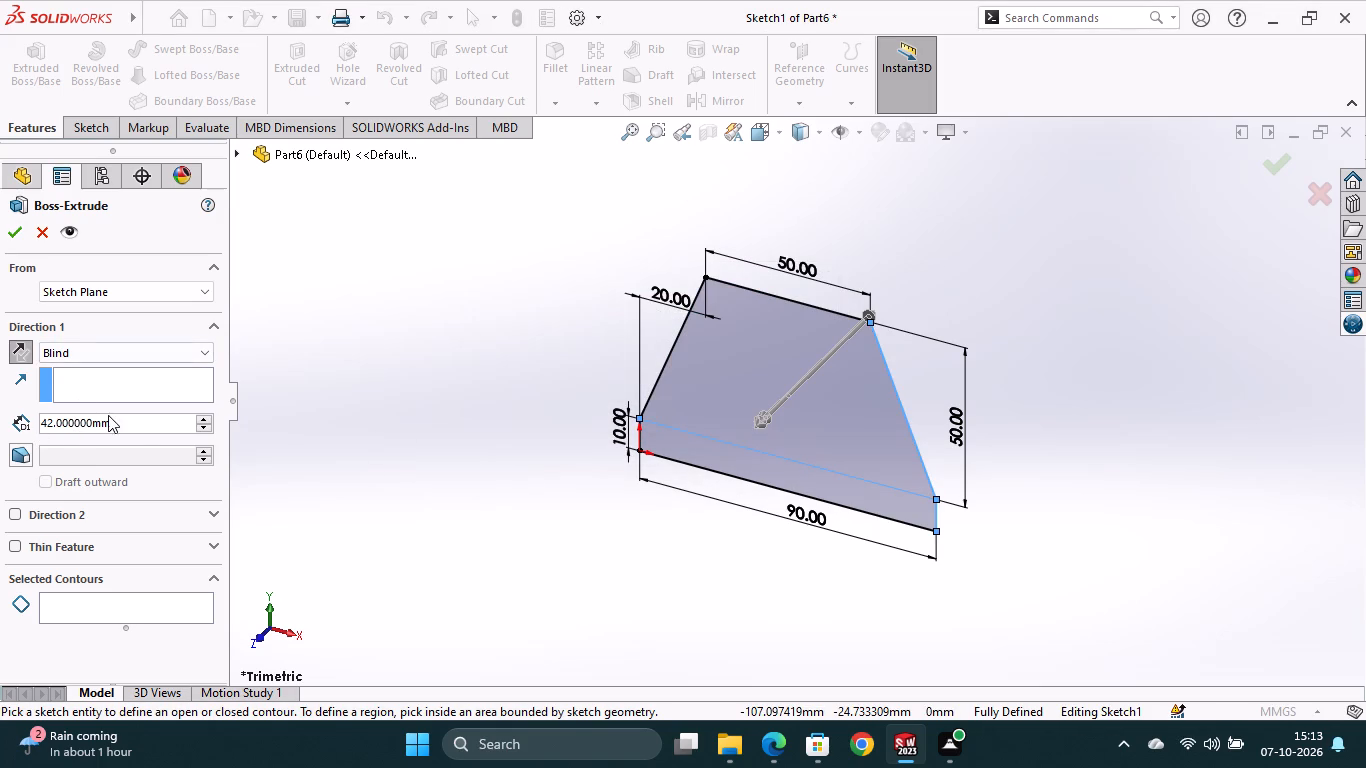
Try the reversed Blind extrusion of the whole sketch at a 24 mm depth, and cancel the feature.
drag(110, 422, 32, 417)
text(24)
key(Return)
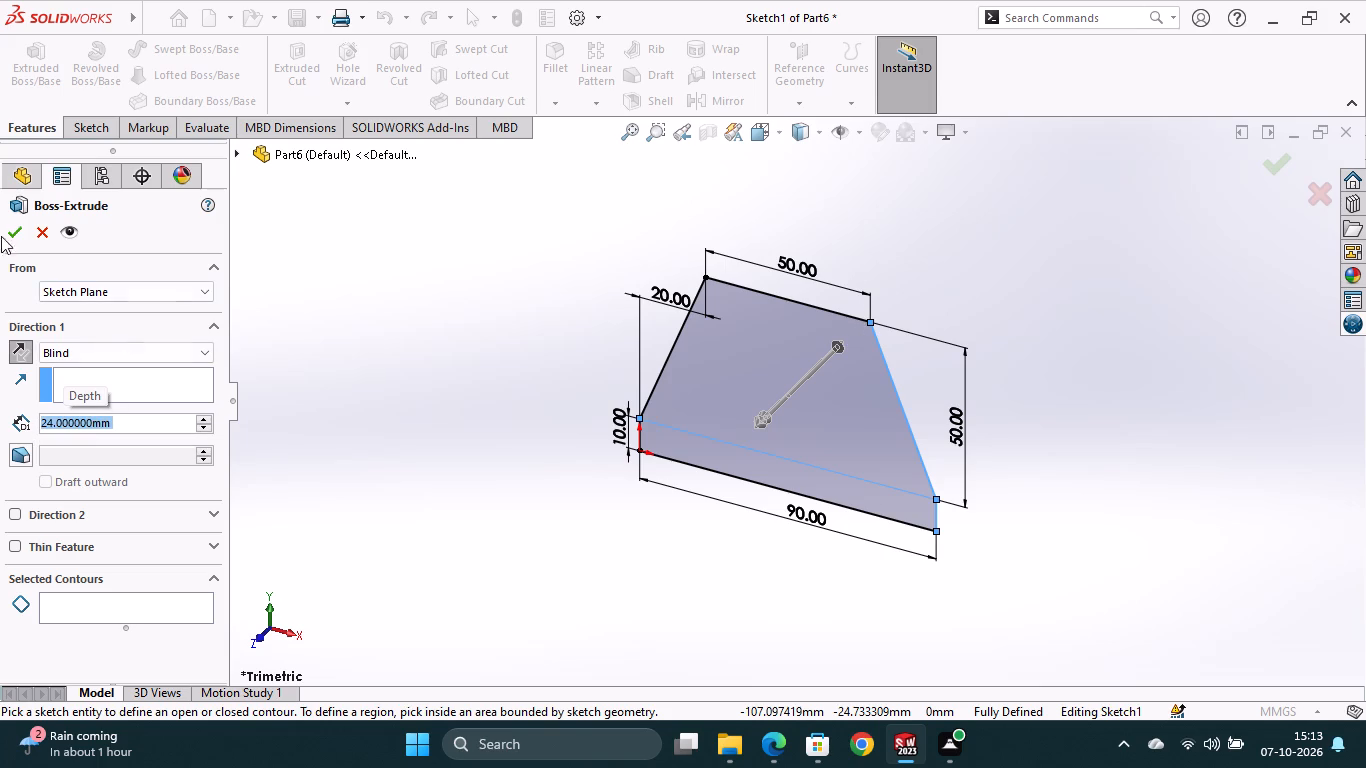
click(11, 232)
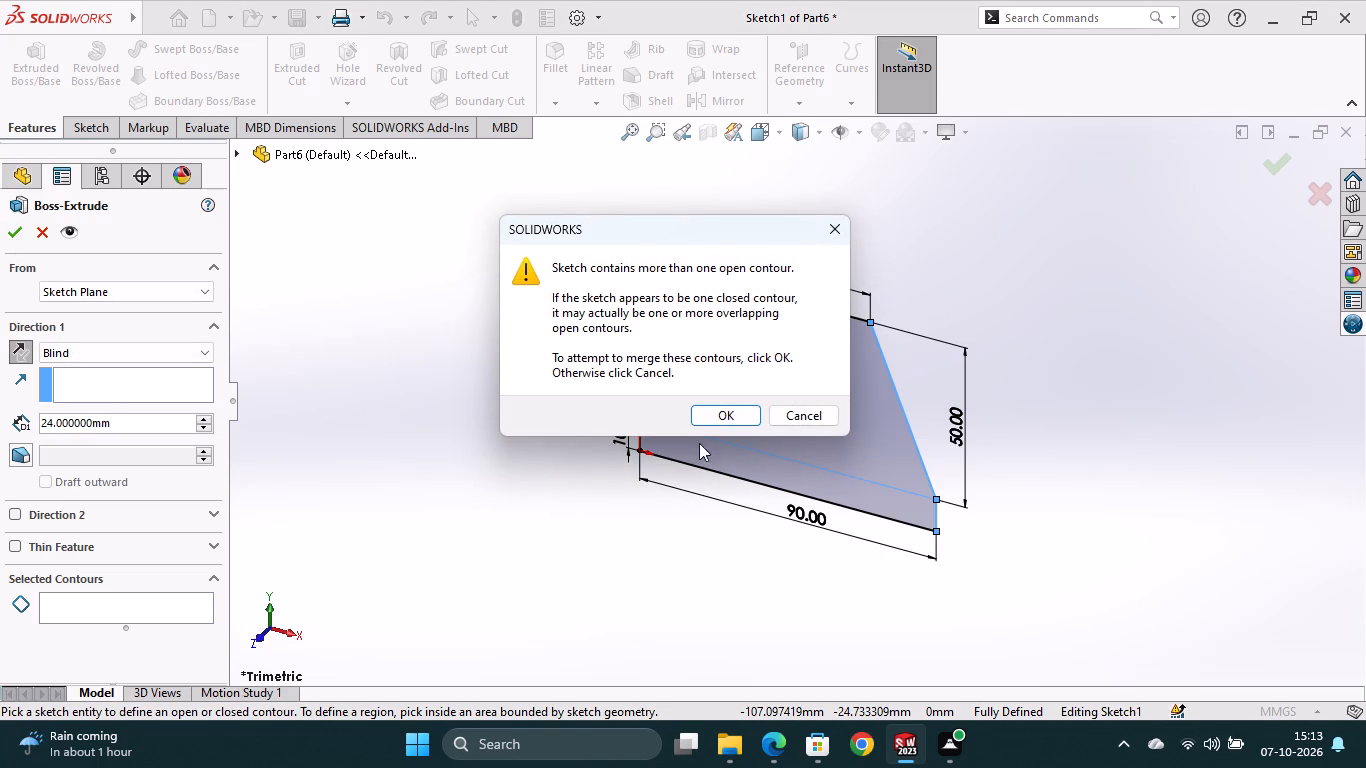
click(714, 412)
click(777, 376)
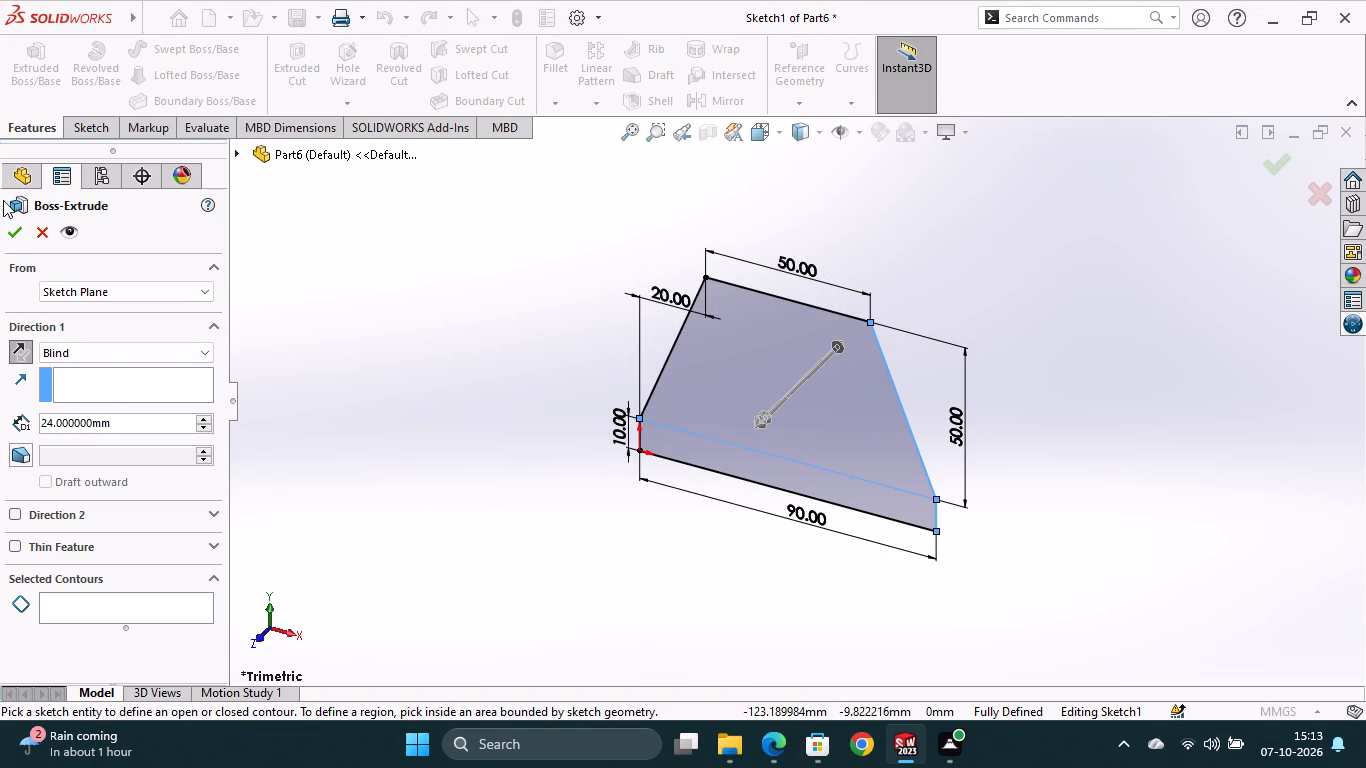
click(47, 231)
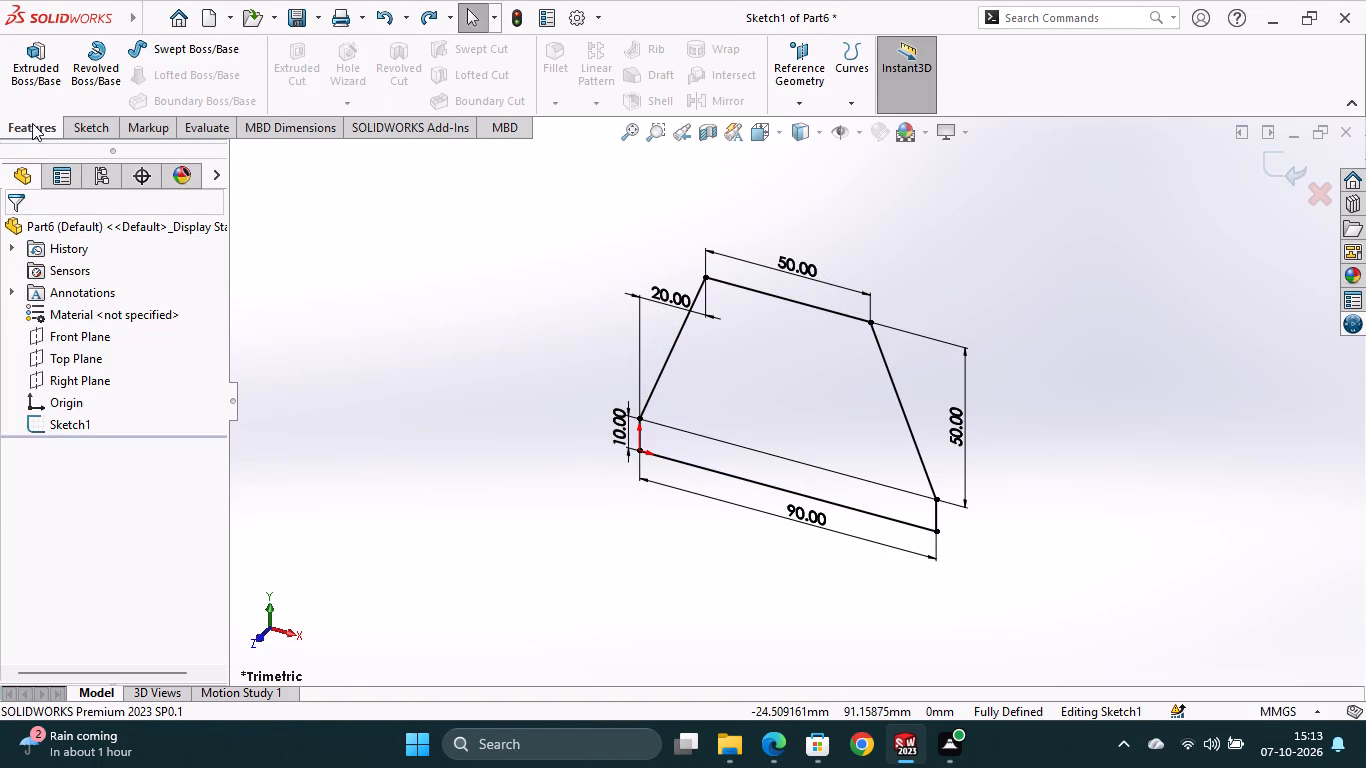
Extrude only the upper trapezoidal region of the sketch Blind to a depth of 24 mm.
click(38, 92)
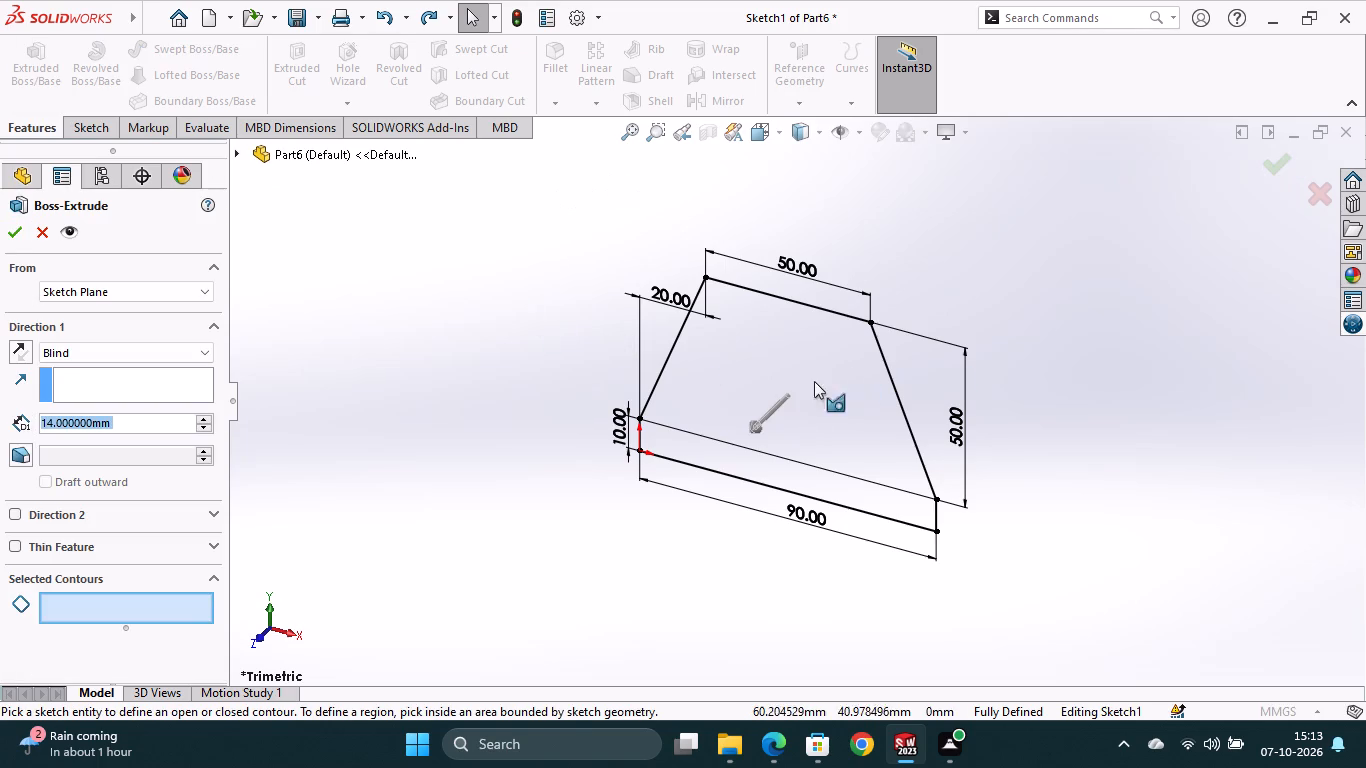
click(813, 382)
drag(129, 420, 127, 420)
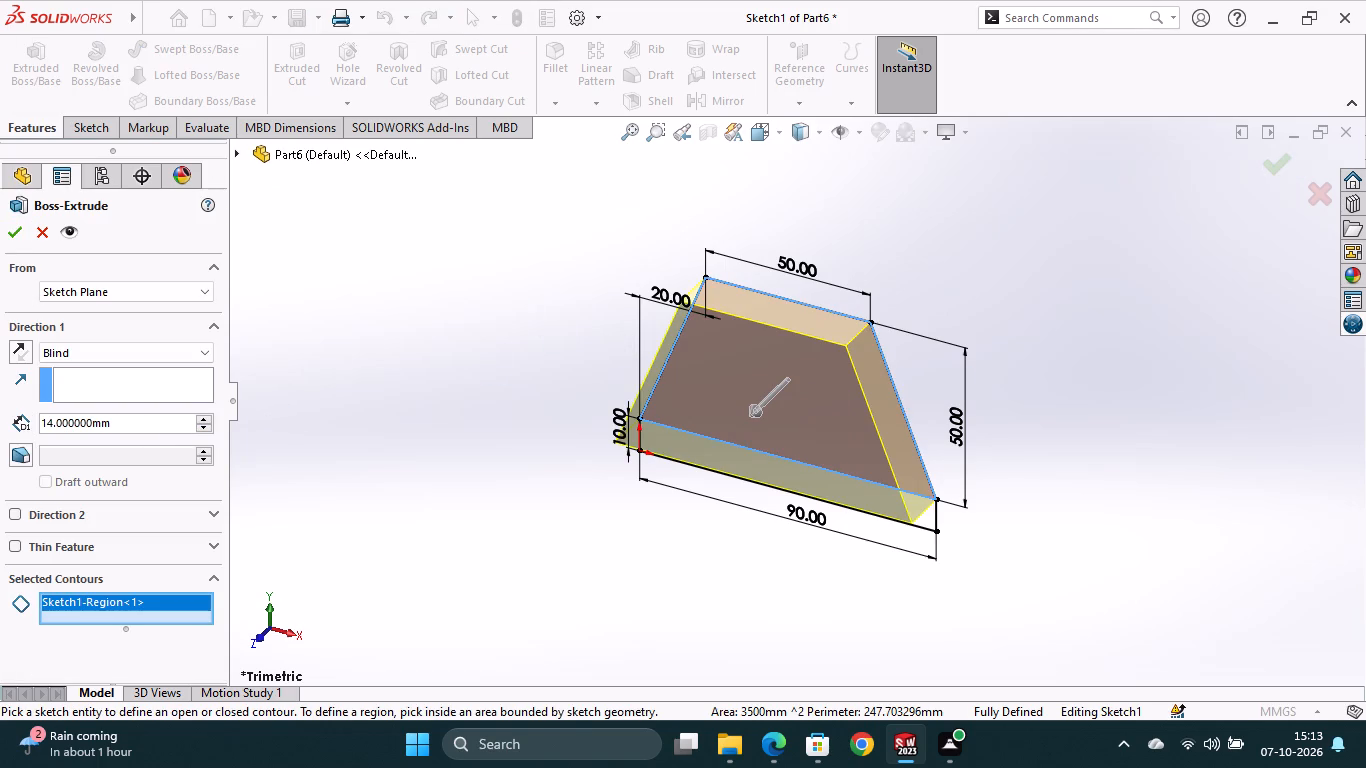
drag(127, 420, 29, 421)
text(24)
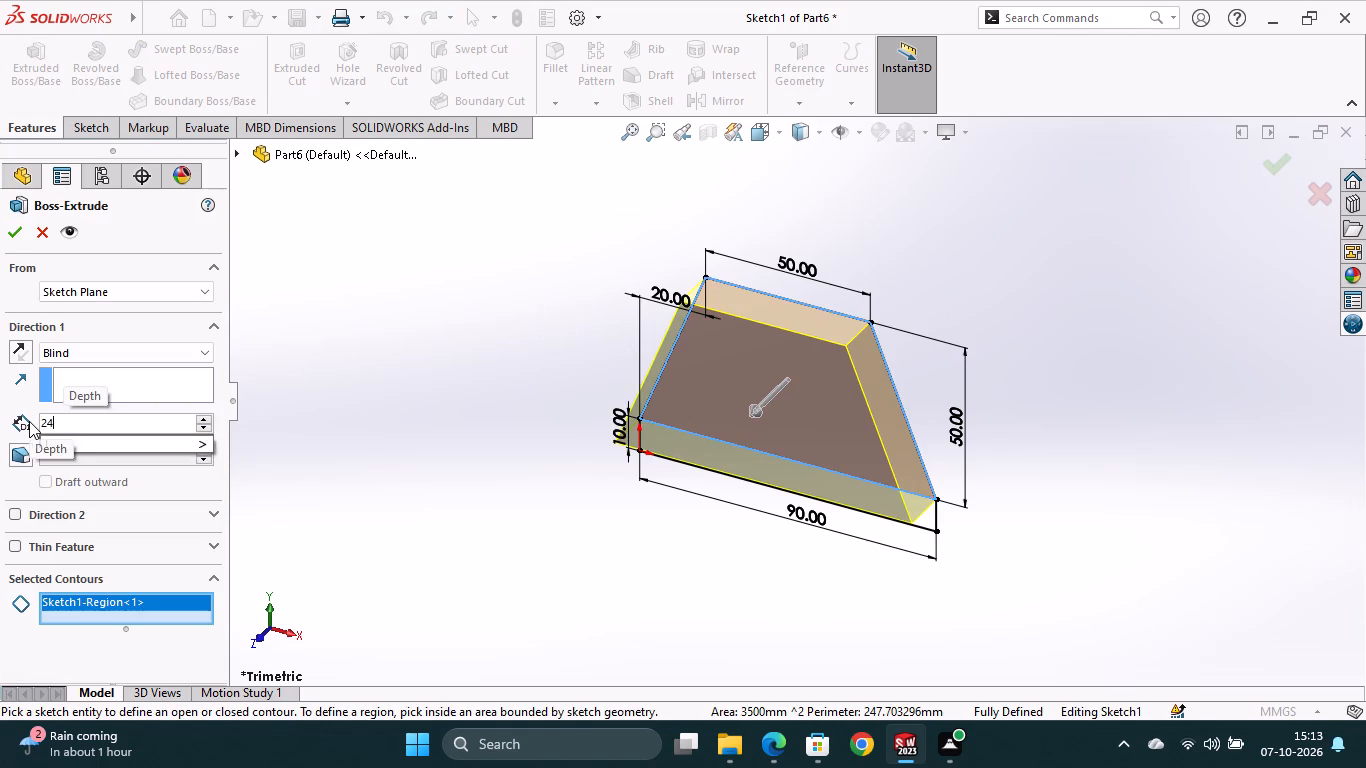
key(Return)
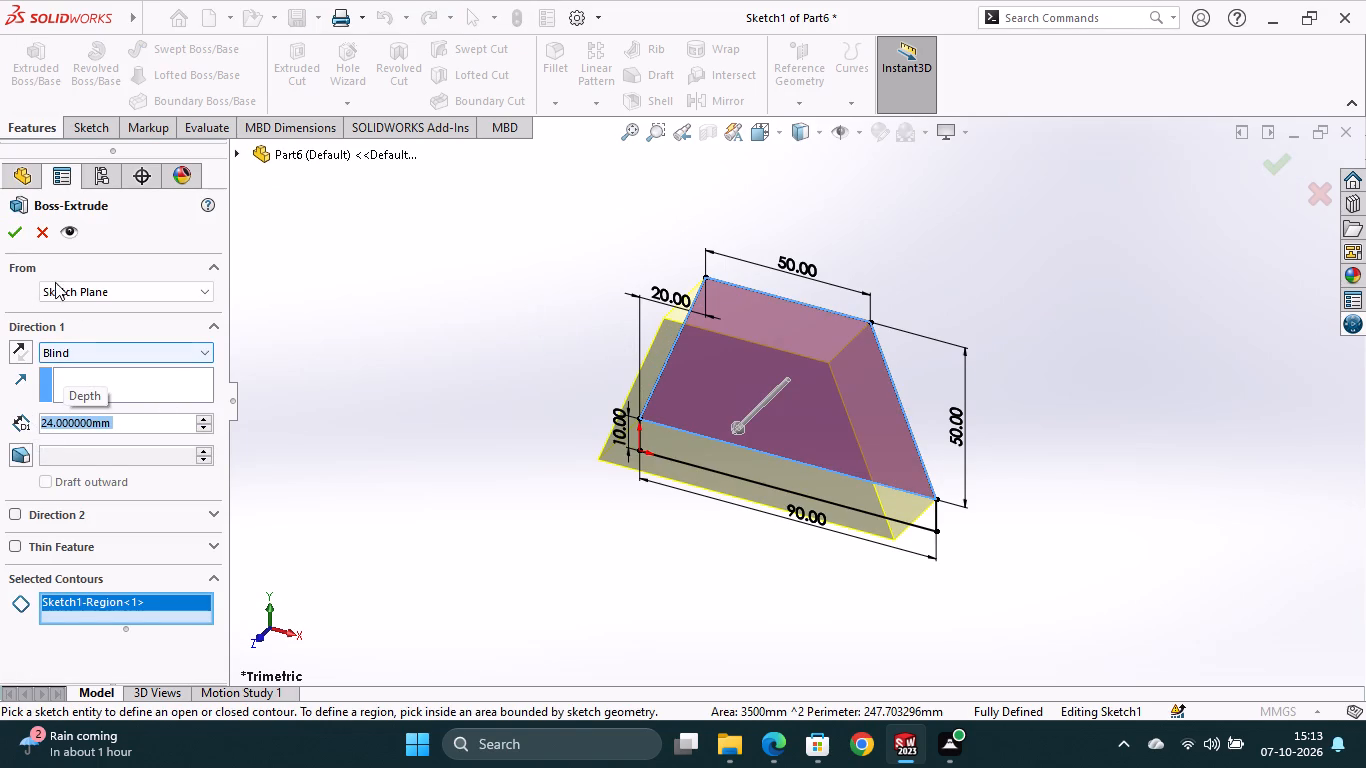
click(13, 233)
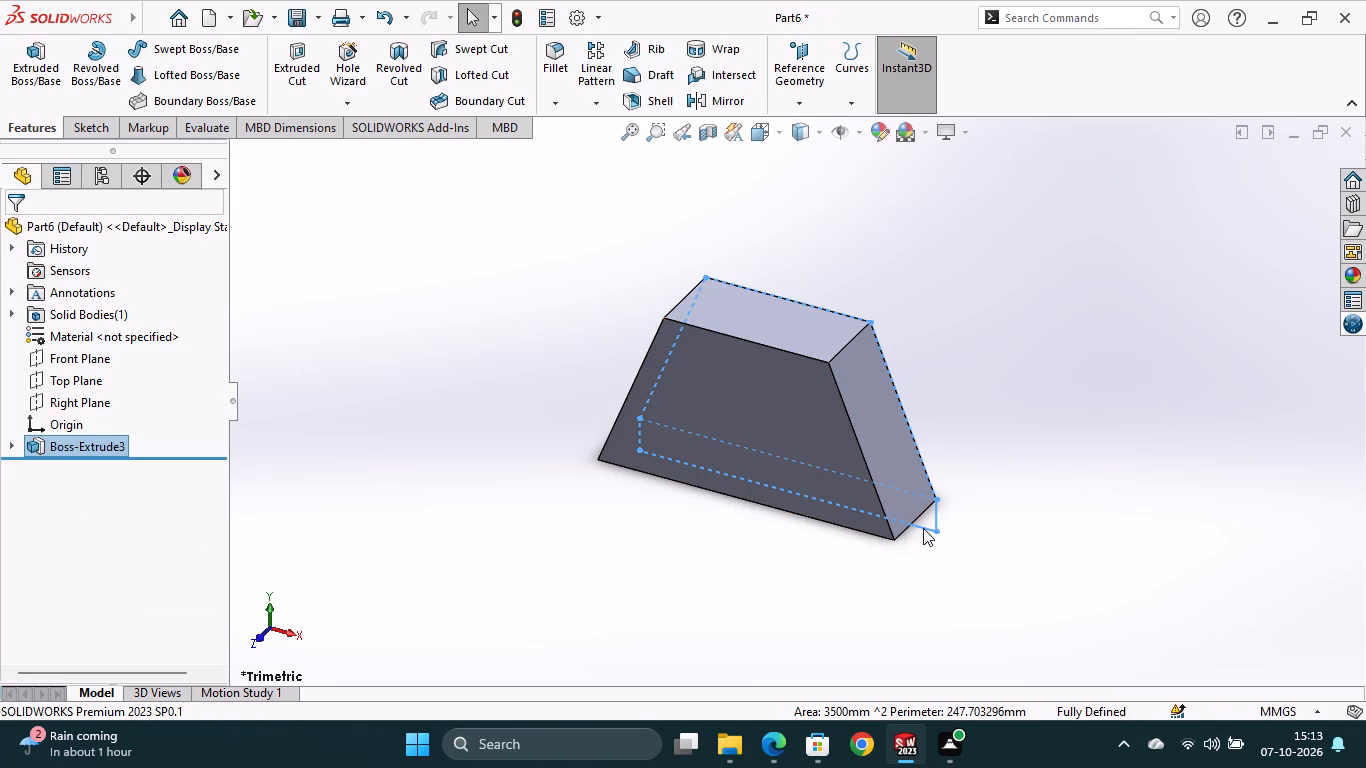
Start a sketch on the Front Plane and draw a 10 mm vertical line from the trapezoid's lower-left corner to the origin.
scroll(913, 553, up, 1)
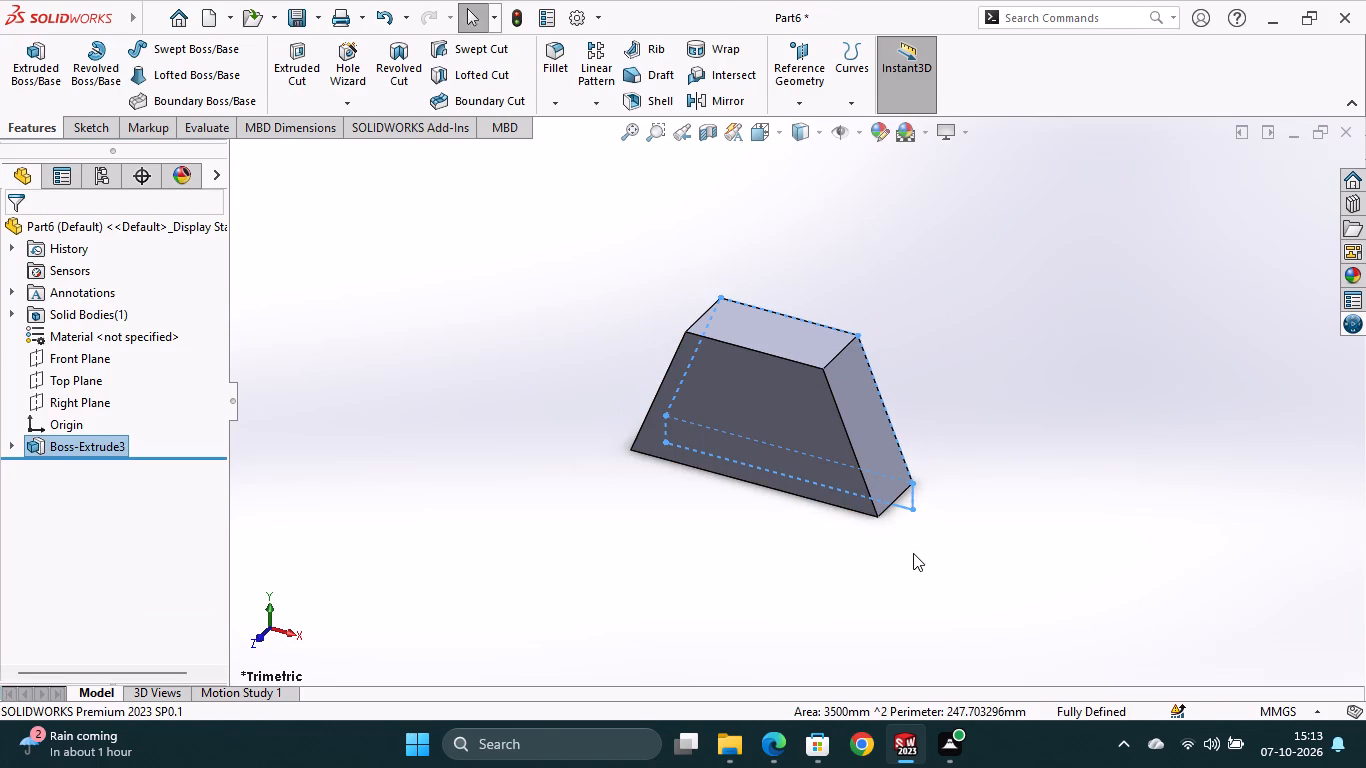
scroll(907, 528, down, 4)
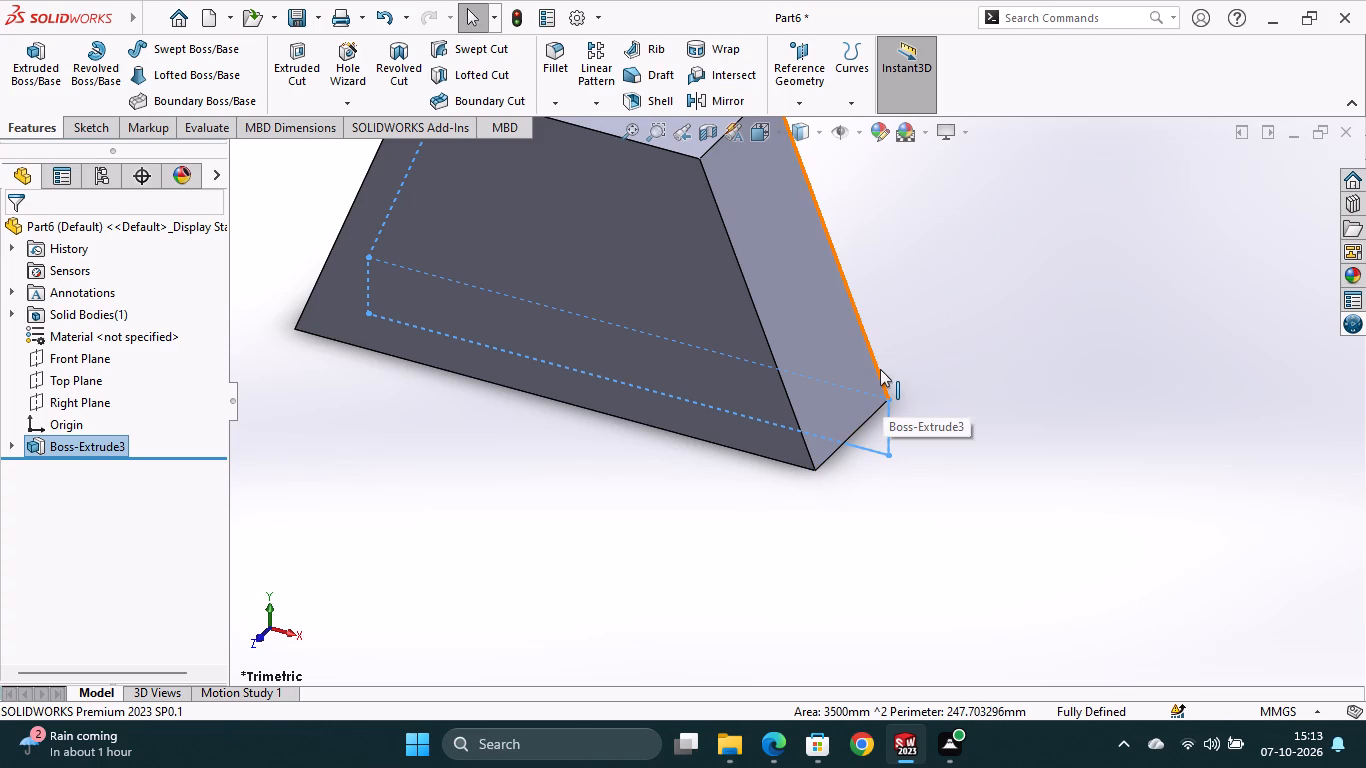
scroll(880, 369, down, 1)
scroll(464, 464, up, 3)
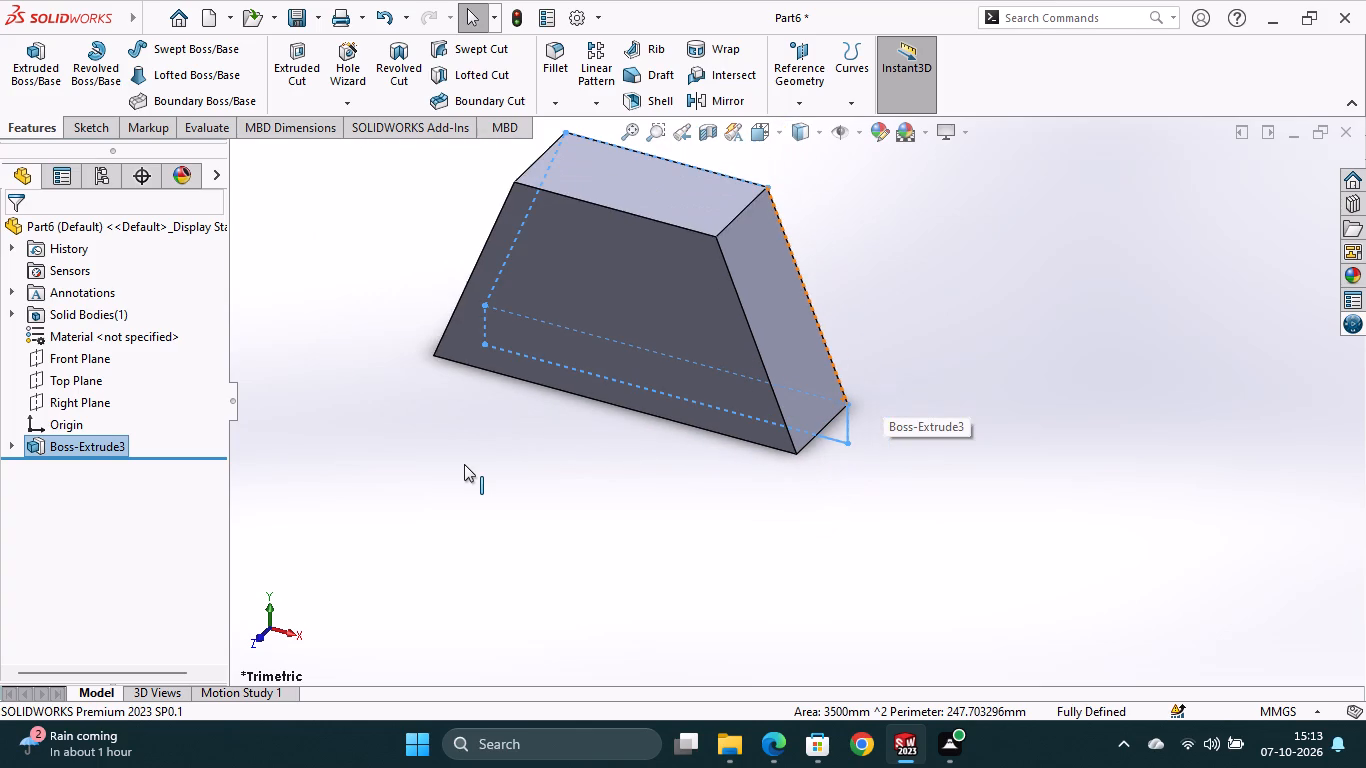
click(85, 356)
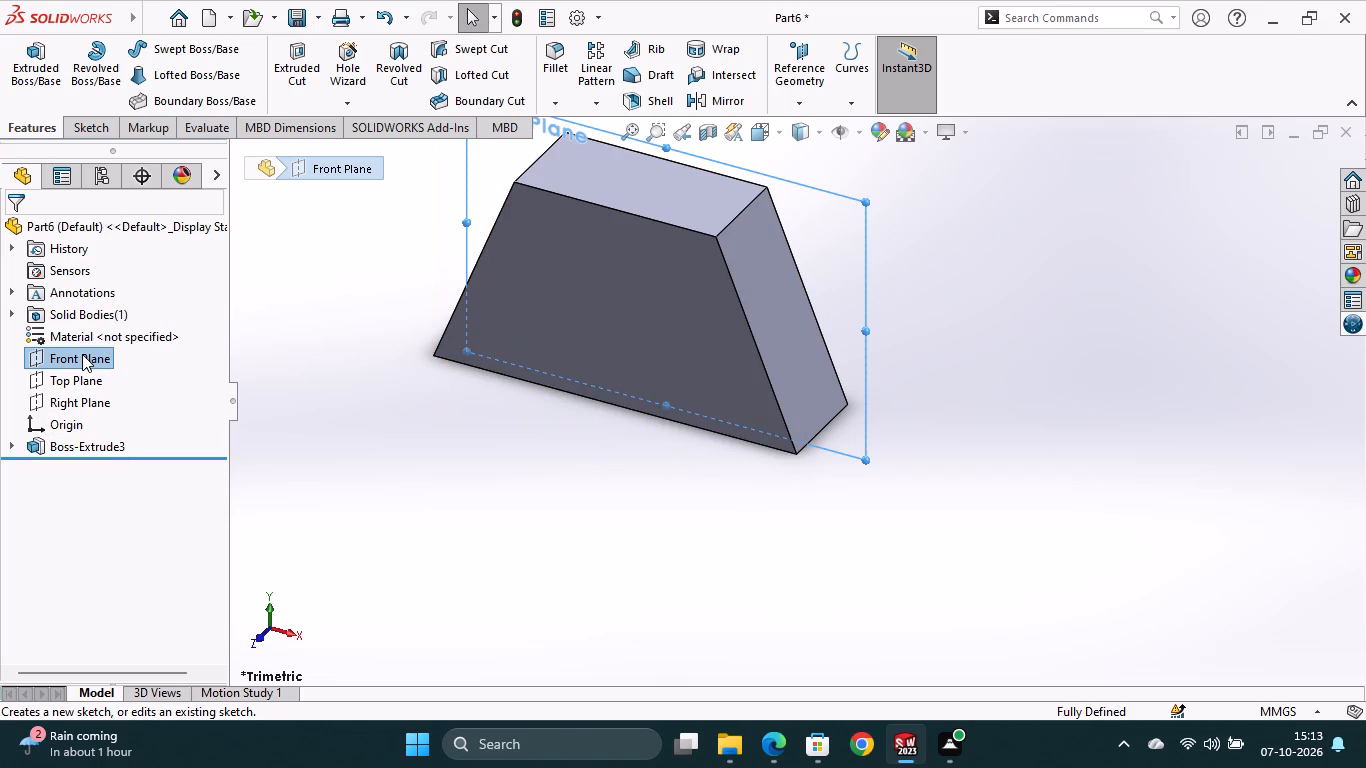
click(82, 354)
click(108, 325)
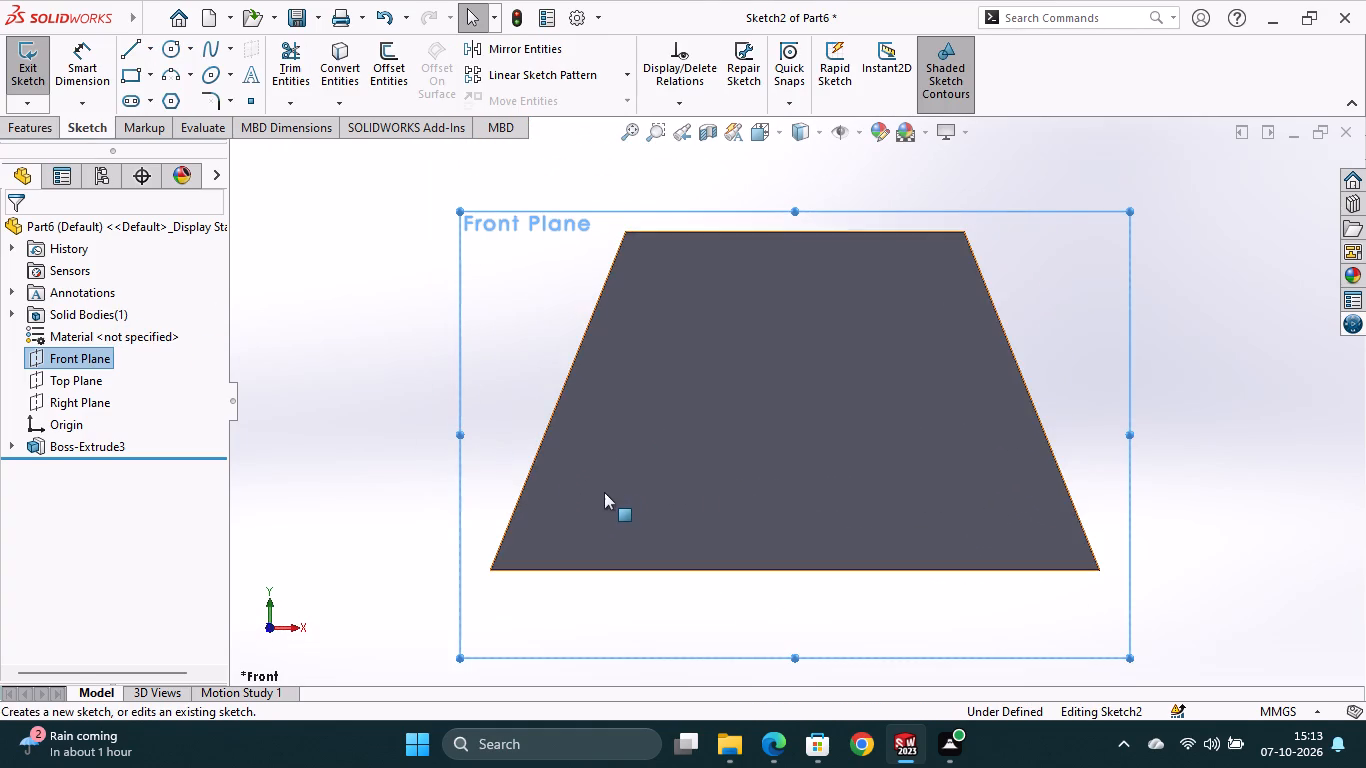
click(138, 45)
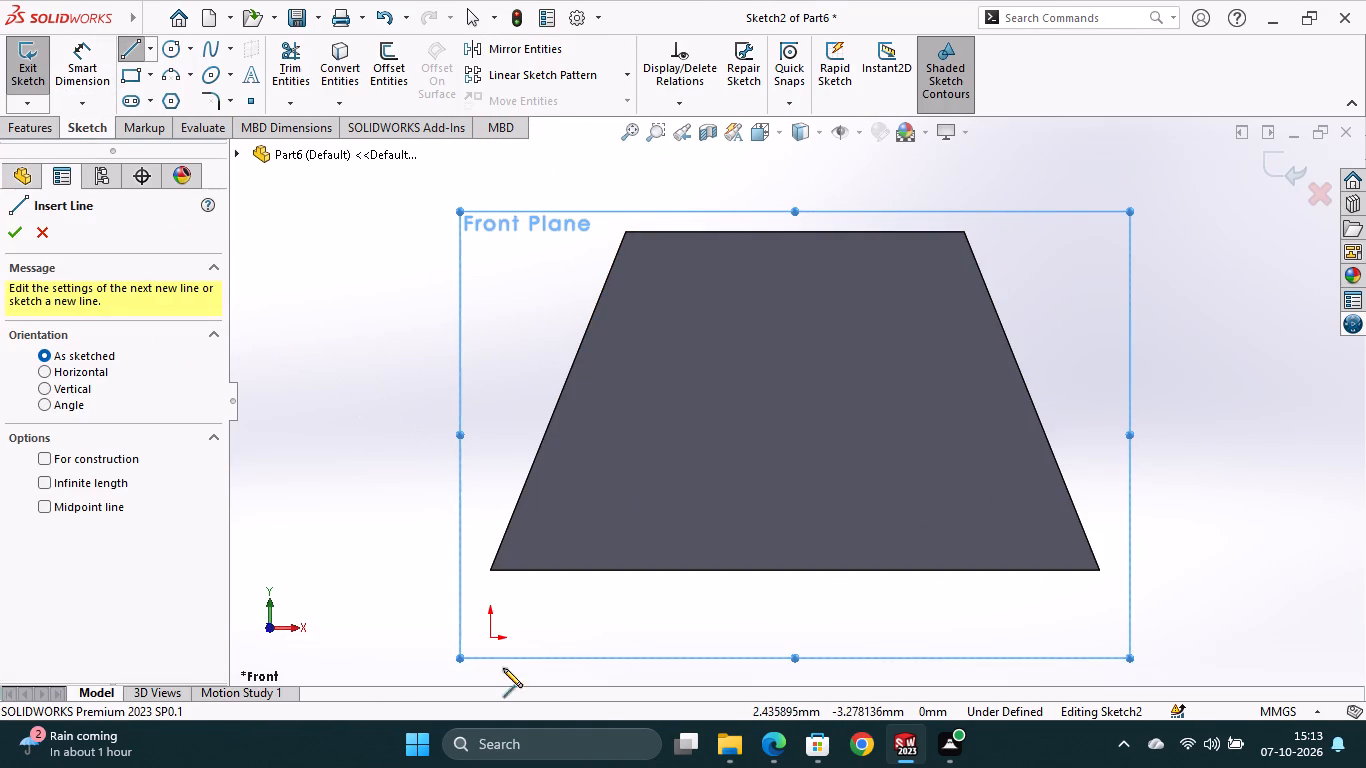
scroll(576, 767, down, 1)
click(490, 571)
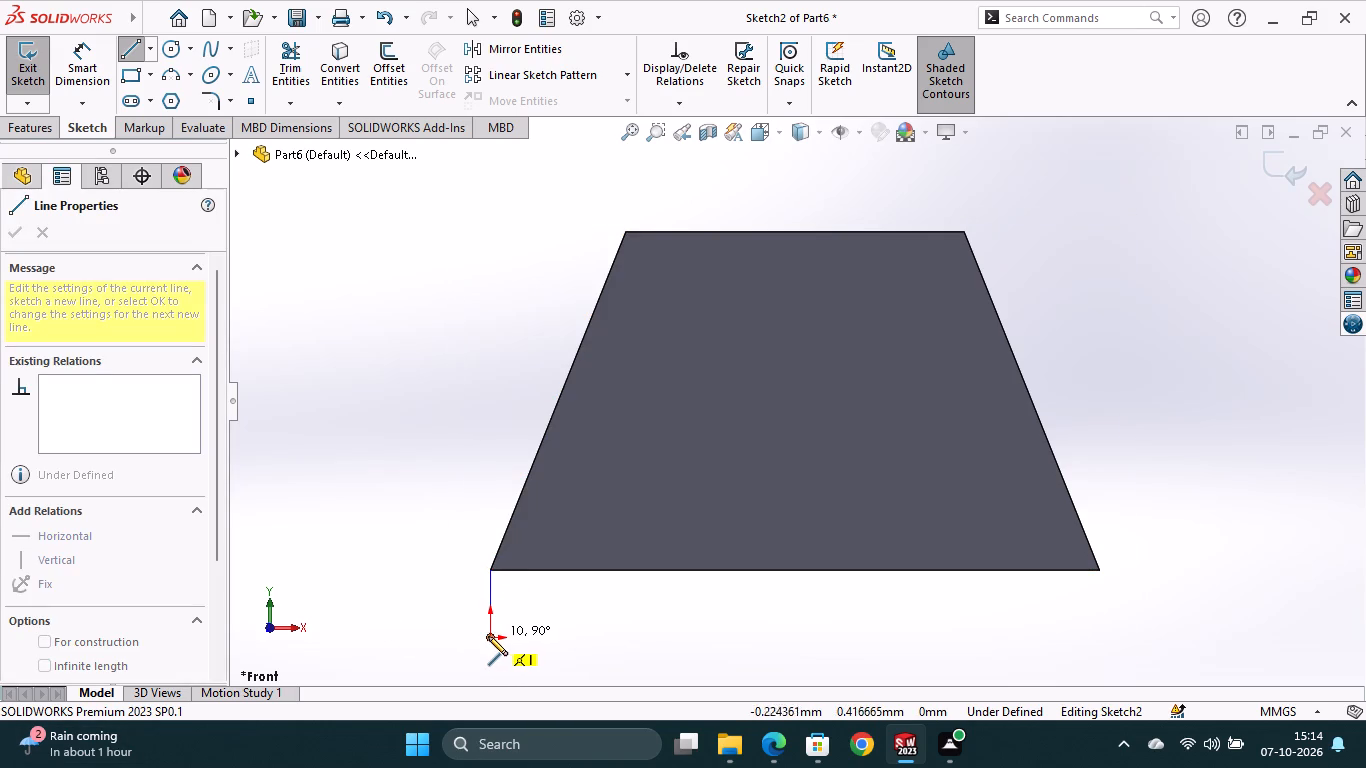
click(488, 637)
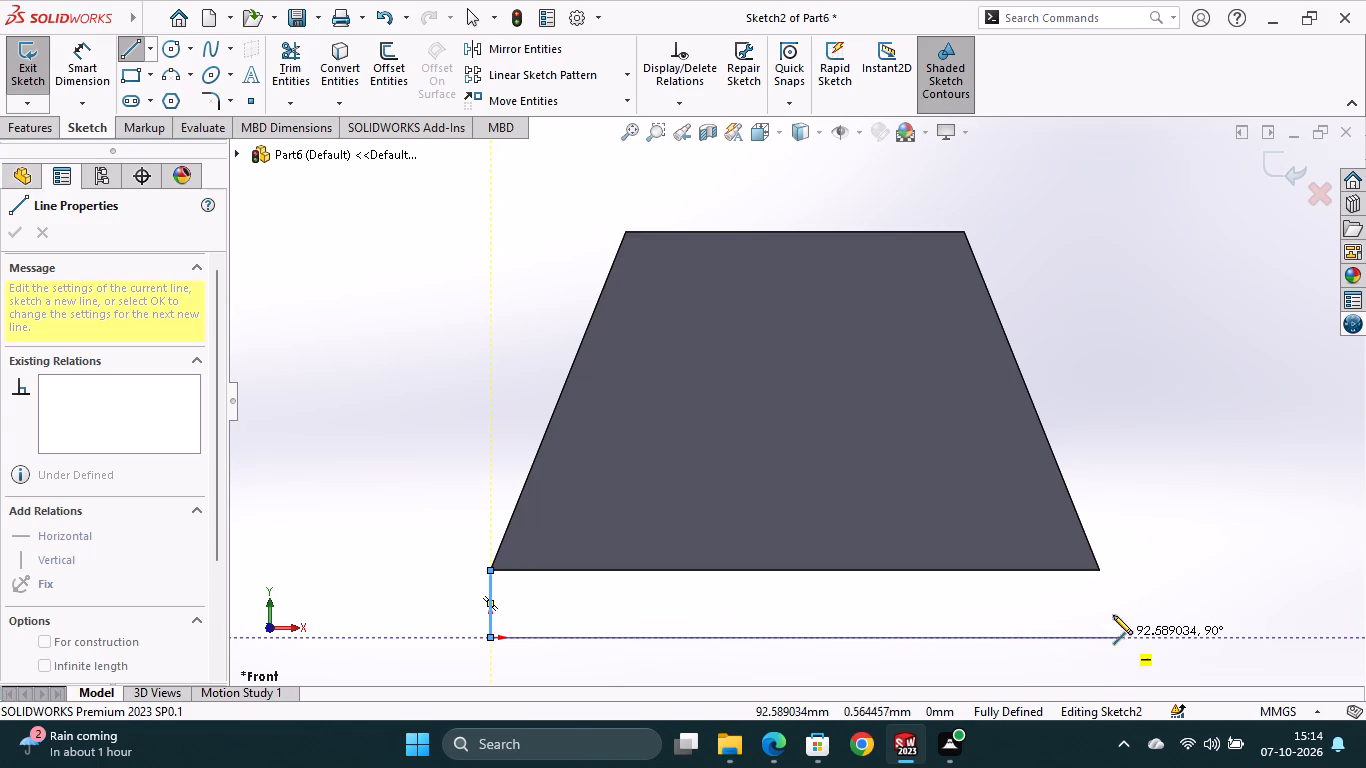
click(1102, 570)
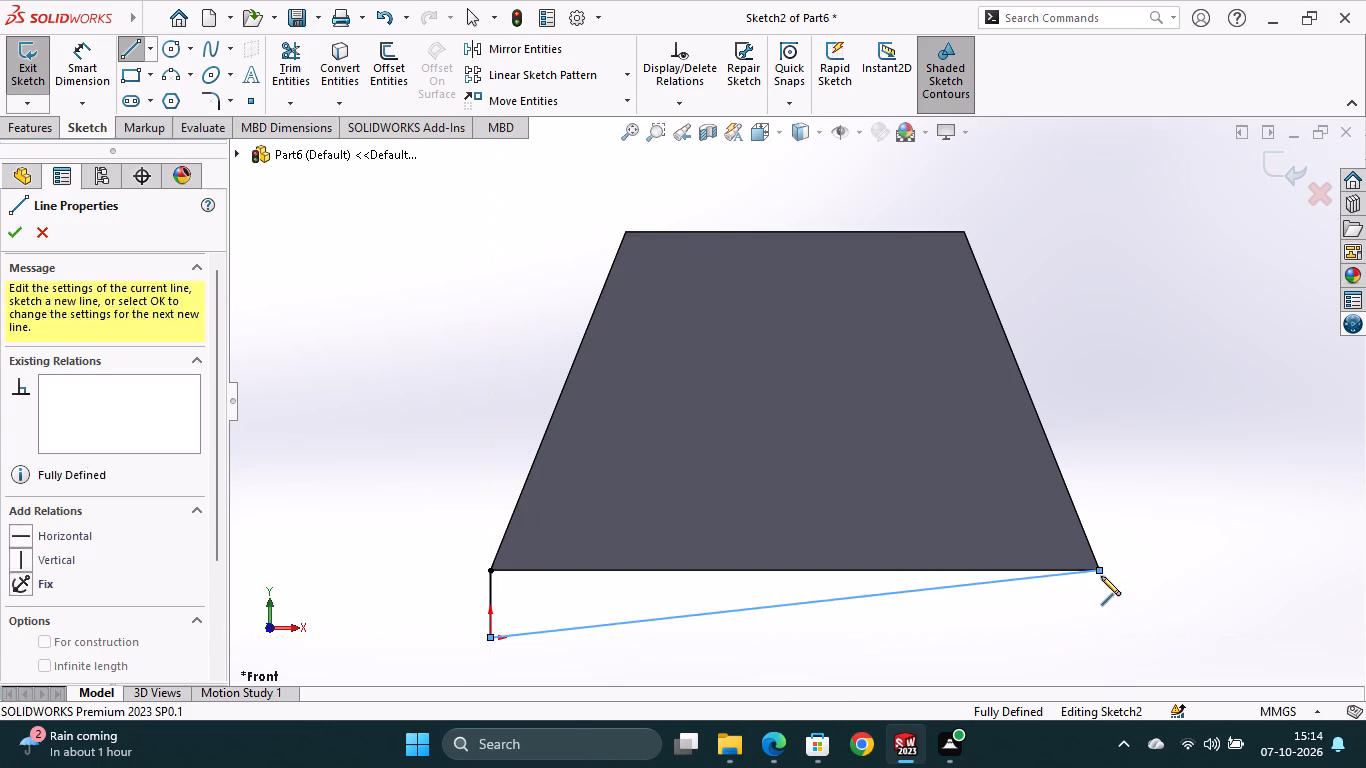
key(ctrl+z)
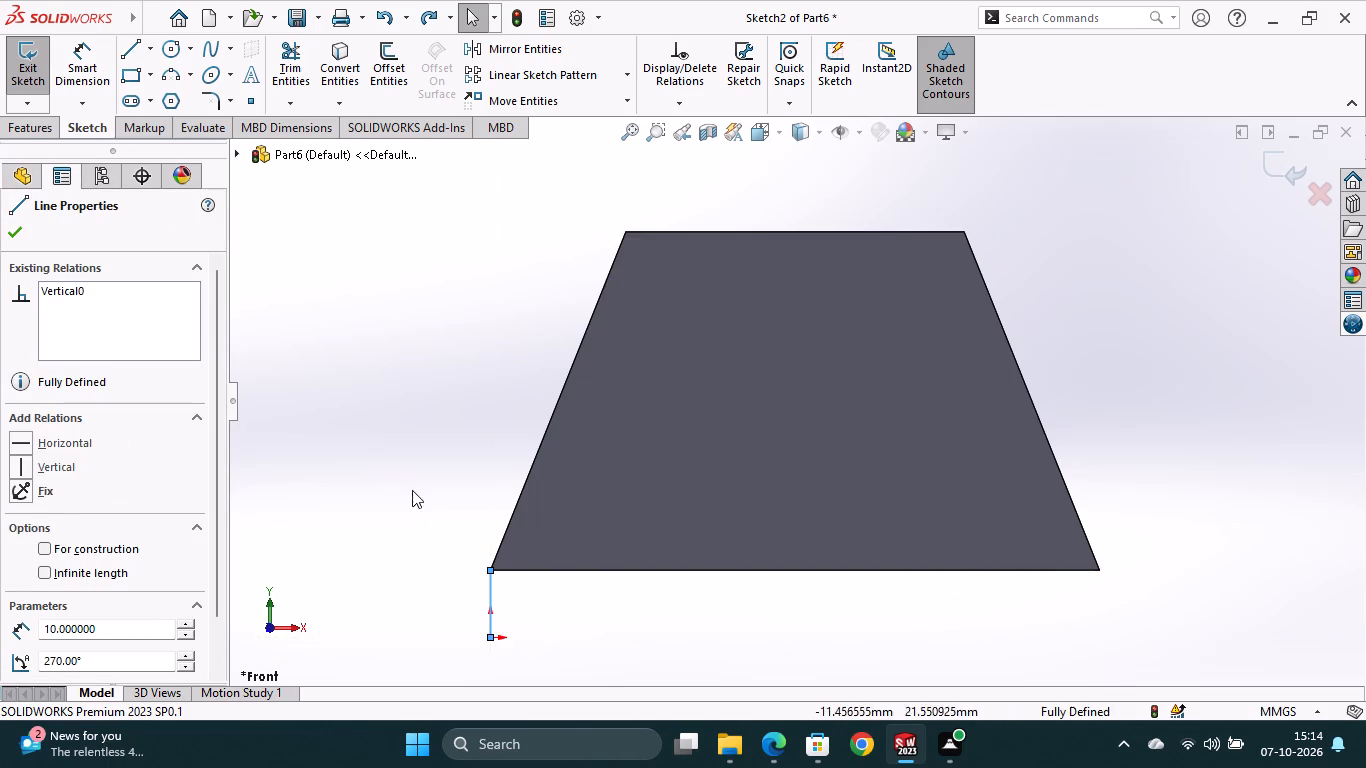
Complete a 90 by 10 mm rectangle from the origin with lines, closing it along the trapezoid's lower edge.
click(127, 48)
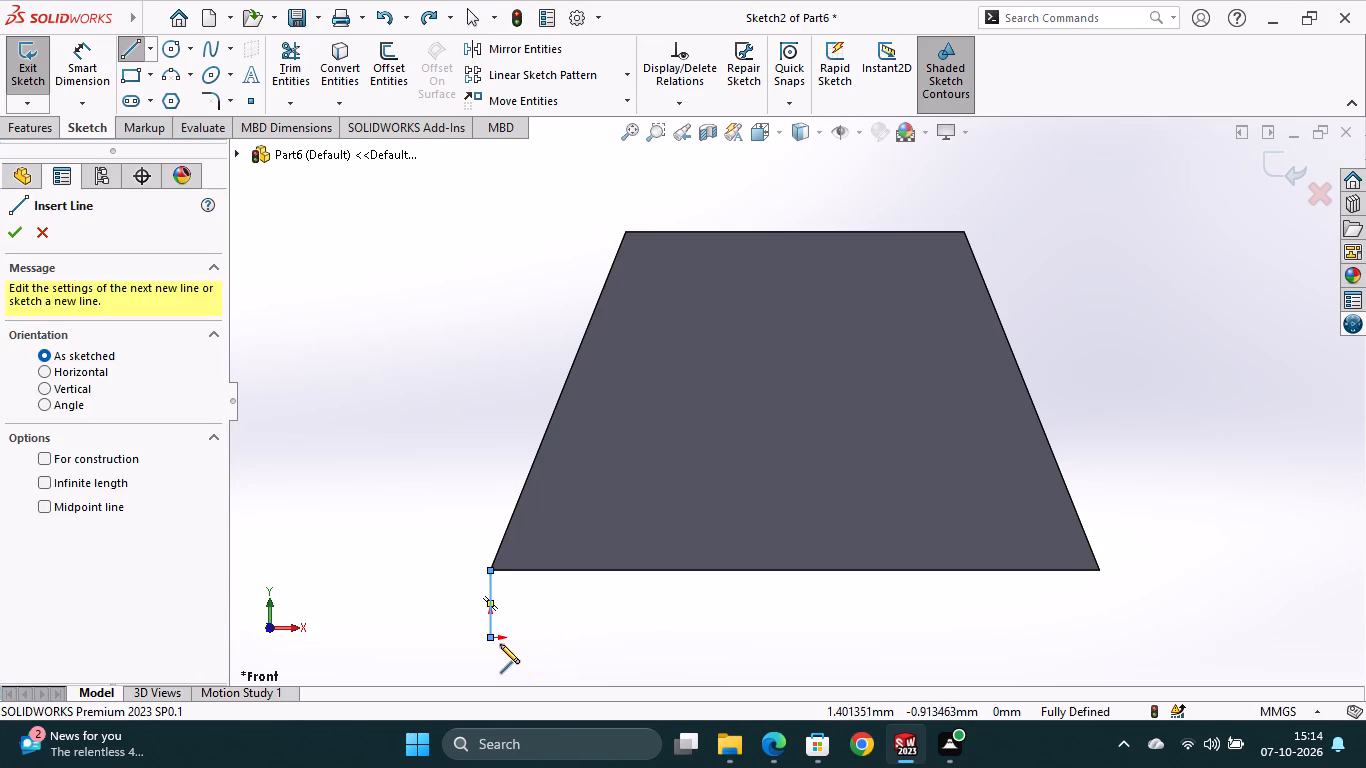
click(490, 639)
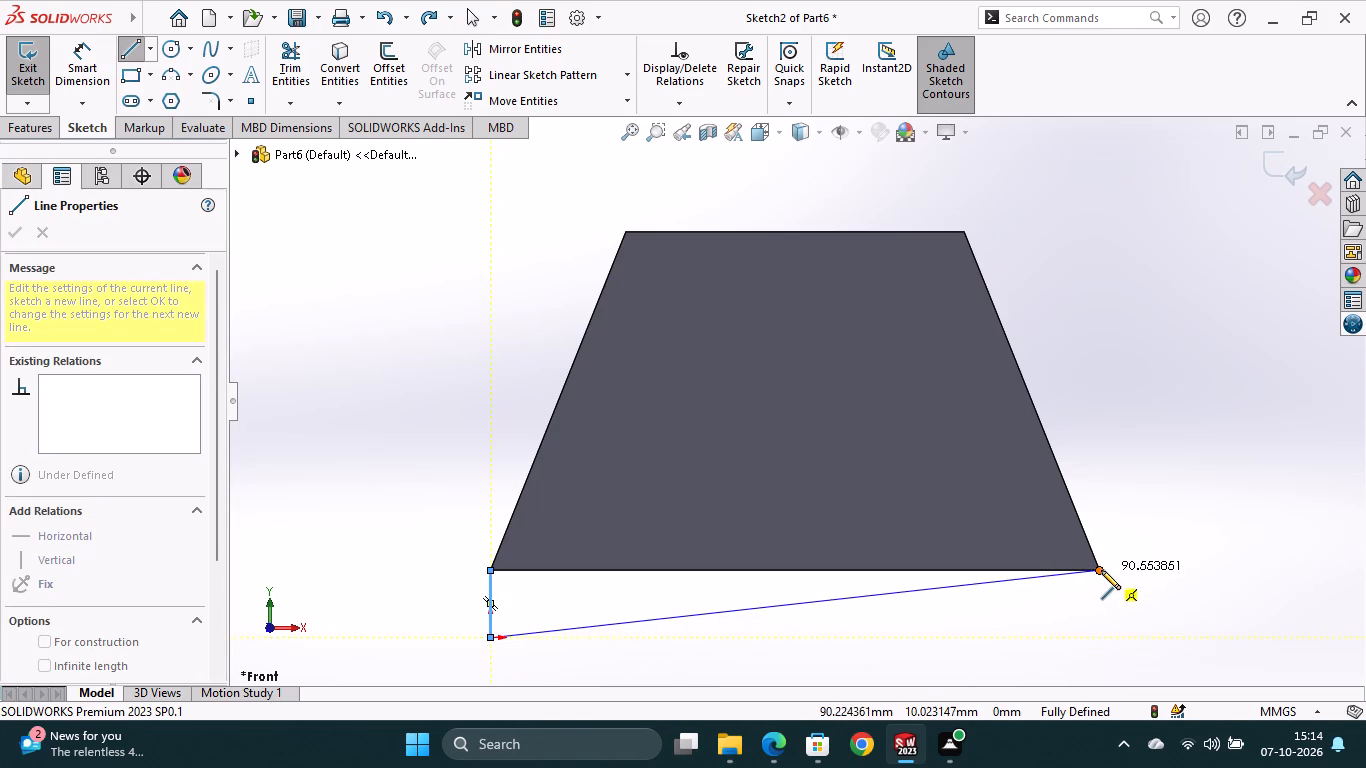
click(1100, 638)
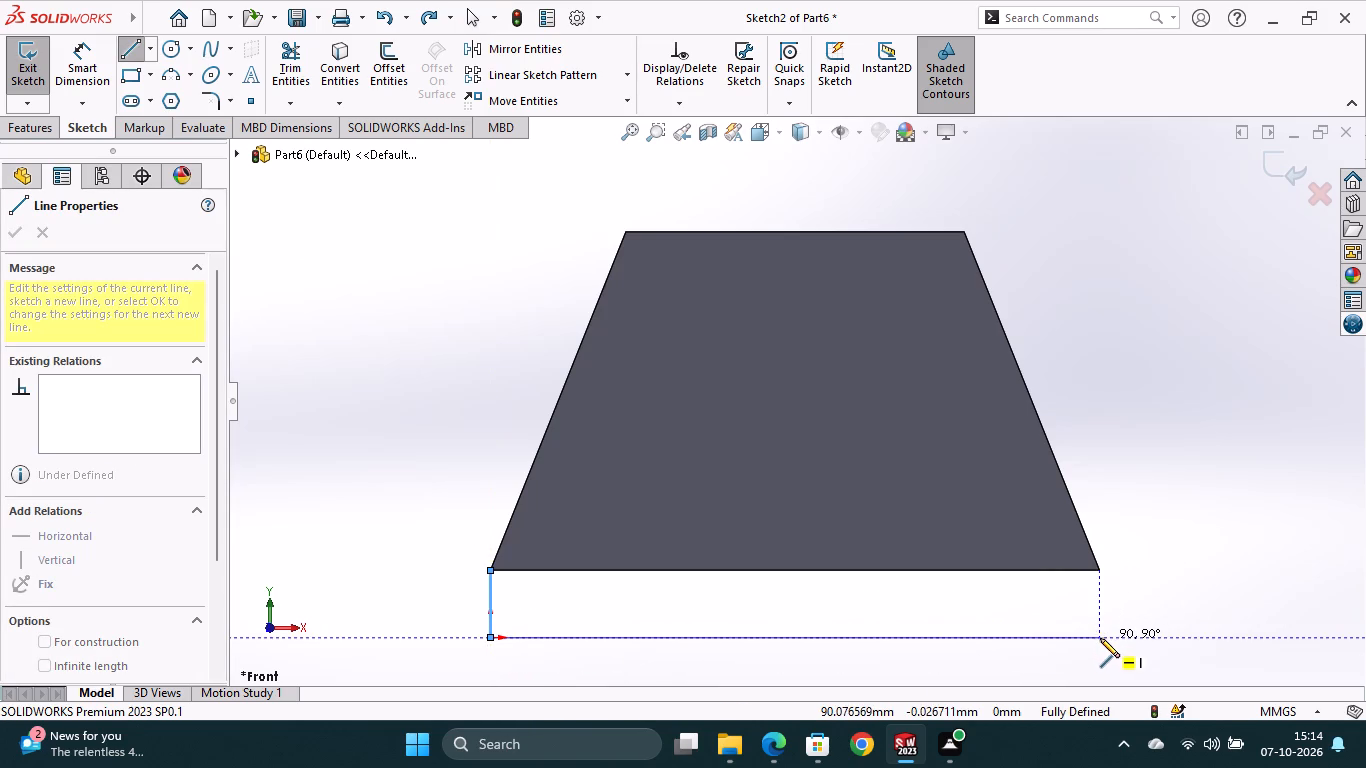
click(1100, 570)
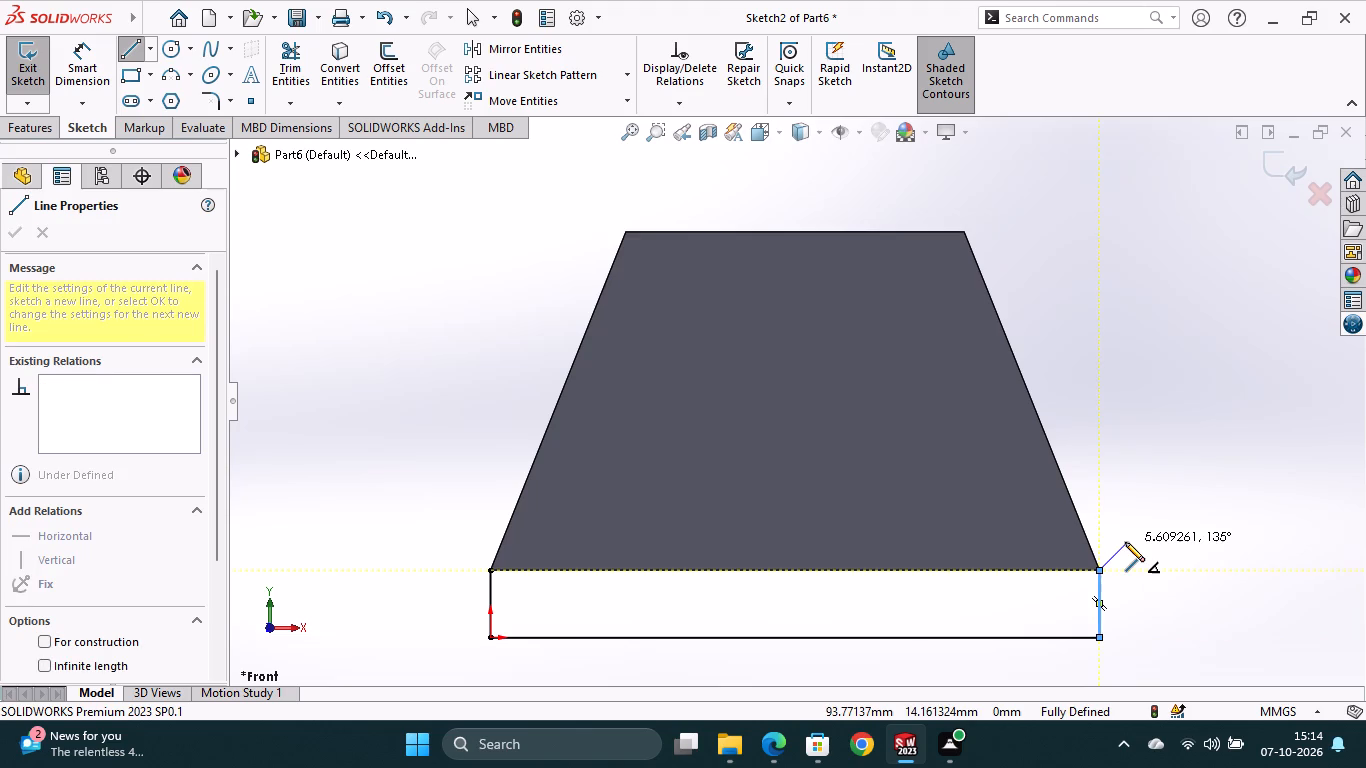
key(Escape)
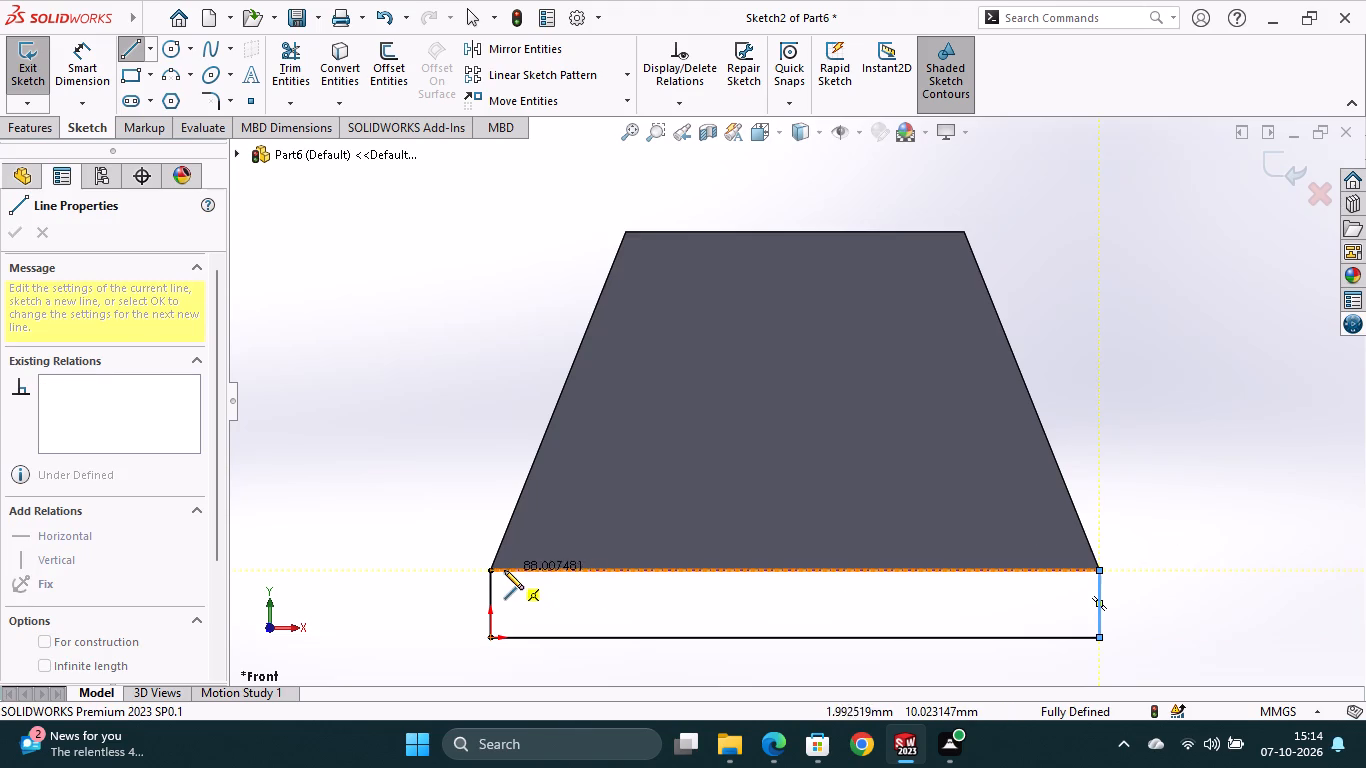
click(489, 572)
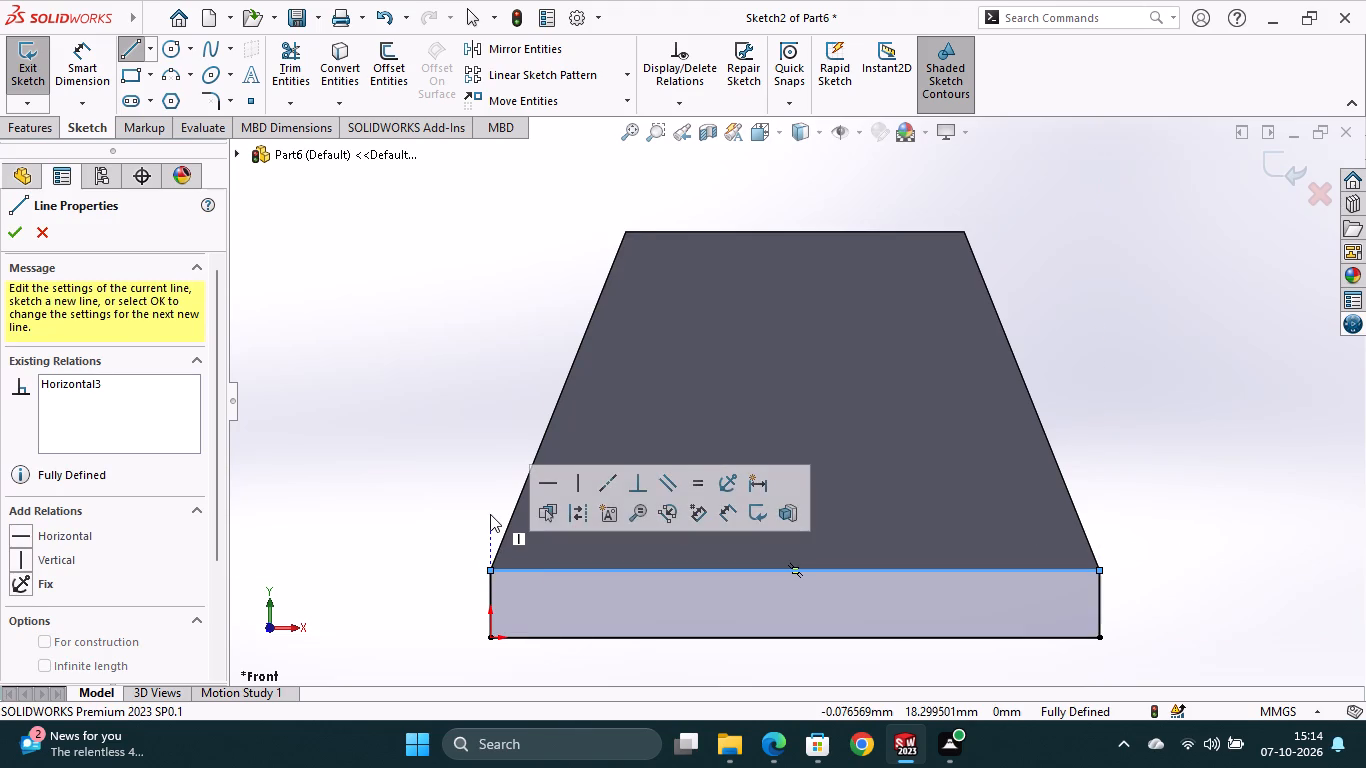
key(Escape)
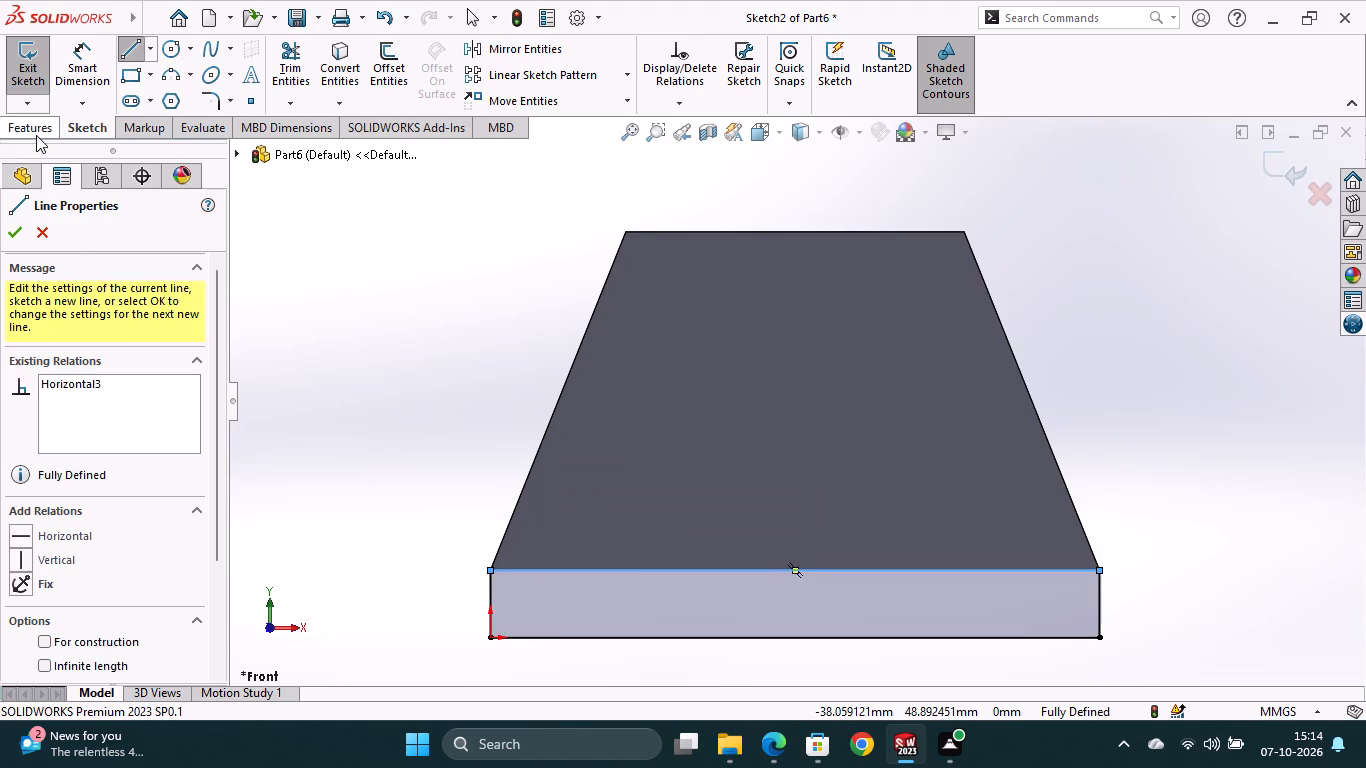
Extrude the 90 by 10 mm base rectangle Blind to a depth of 50 mm, merged with the existing body.
click(36, 135)
click(47, 96)
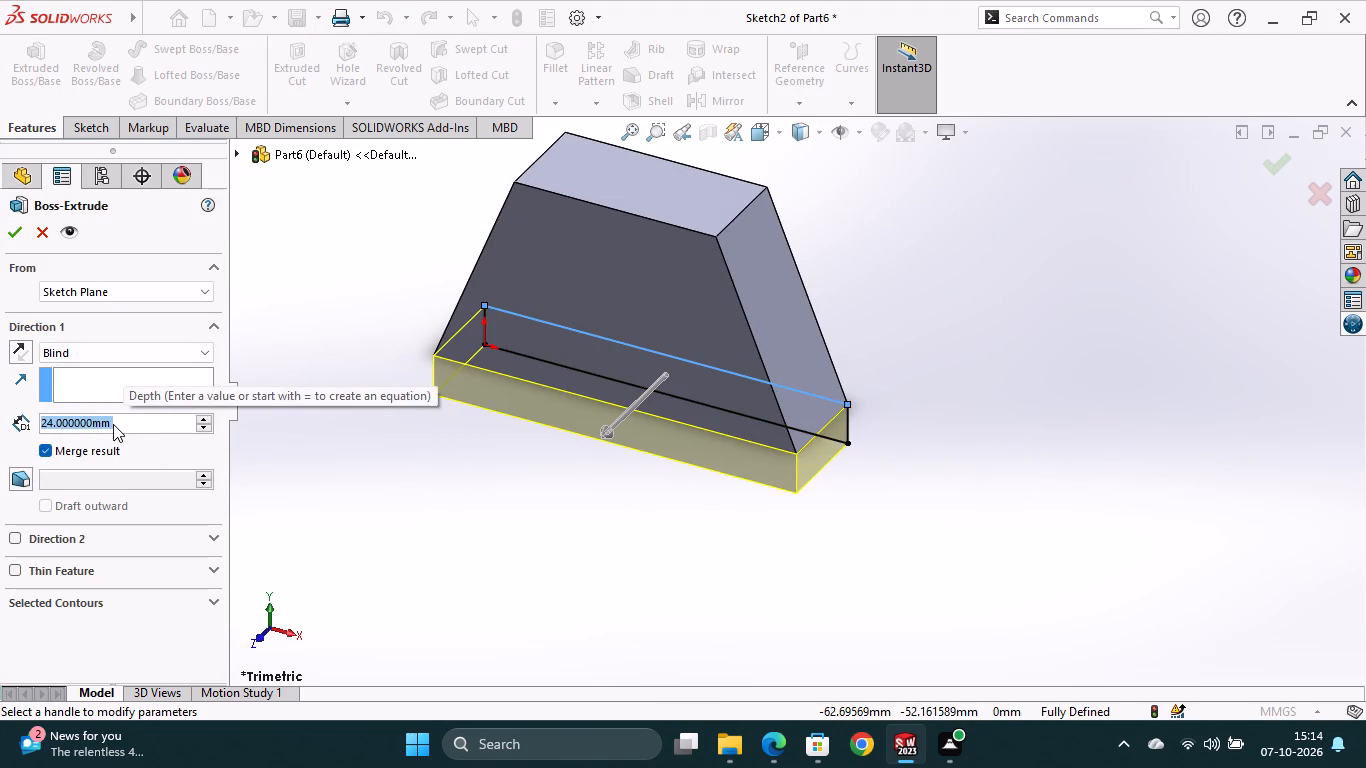
text(50)
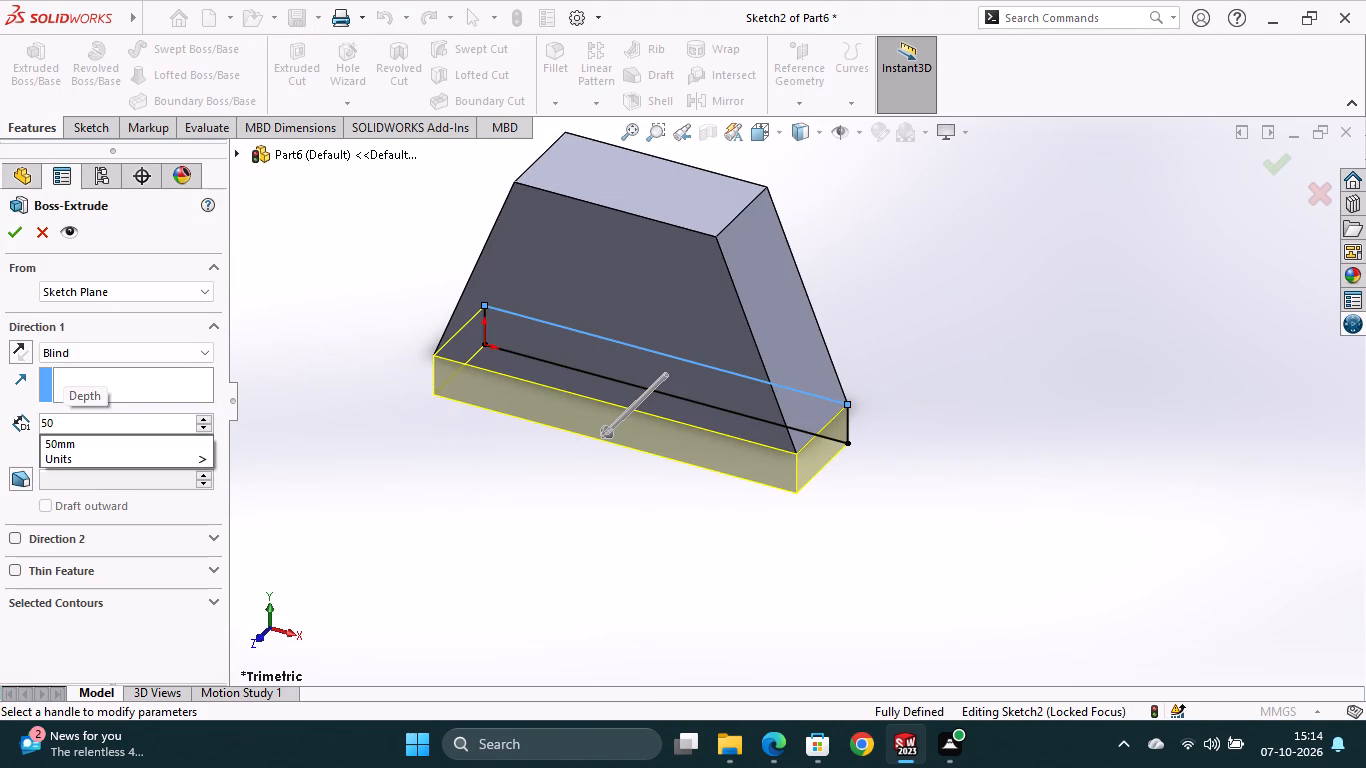
key(Return)
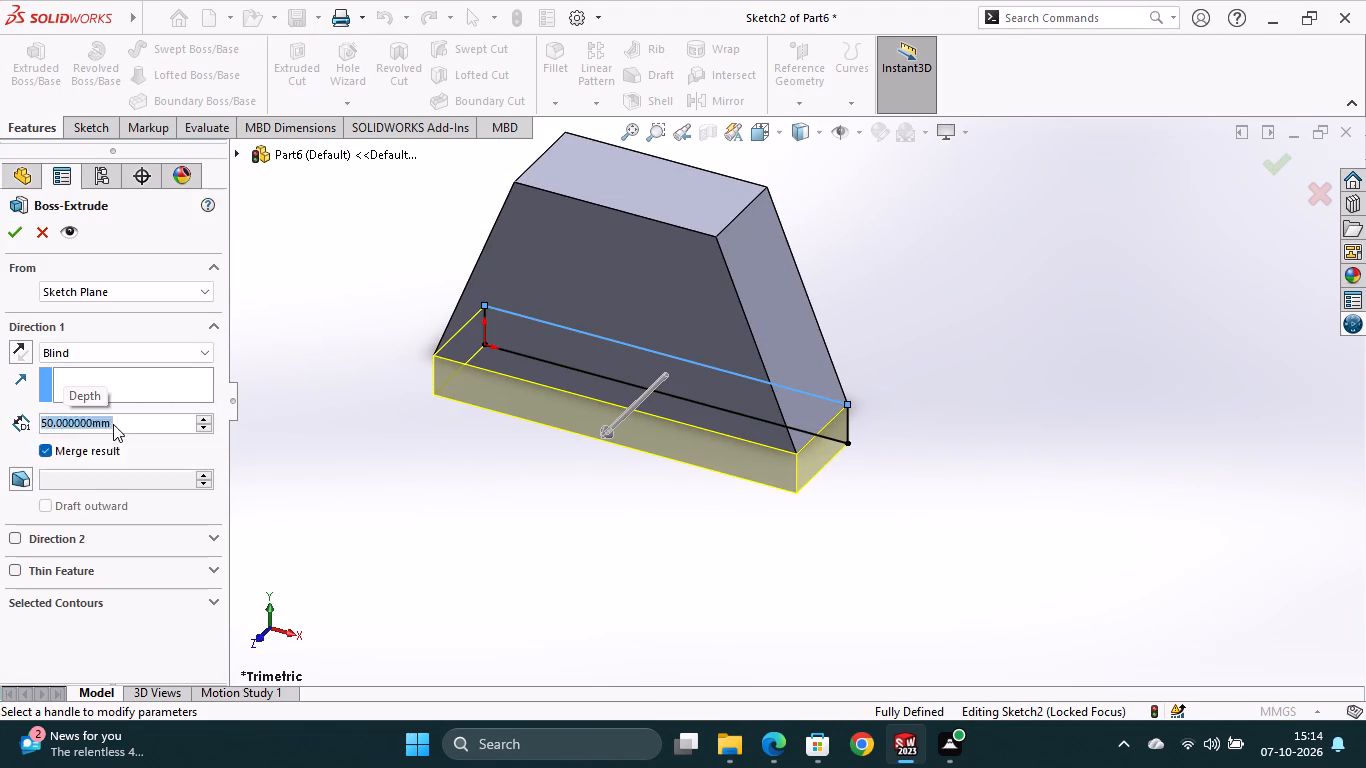
click(23, 242)
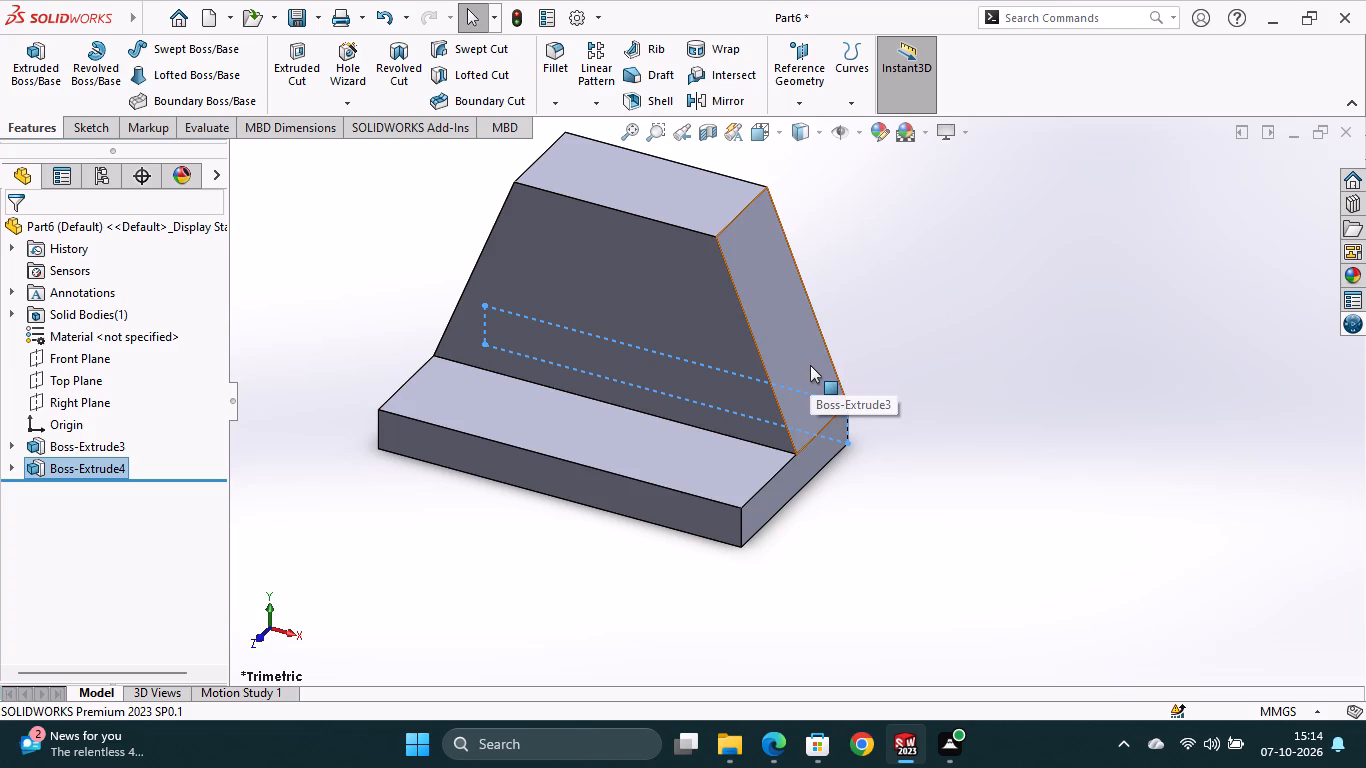
Start a sketch on the front face of the trapezoidal body.
click(657, 293)
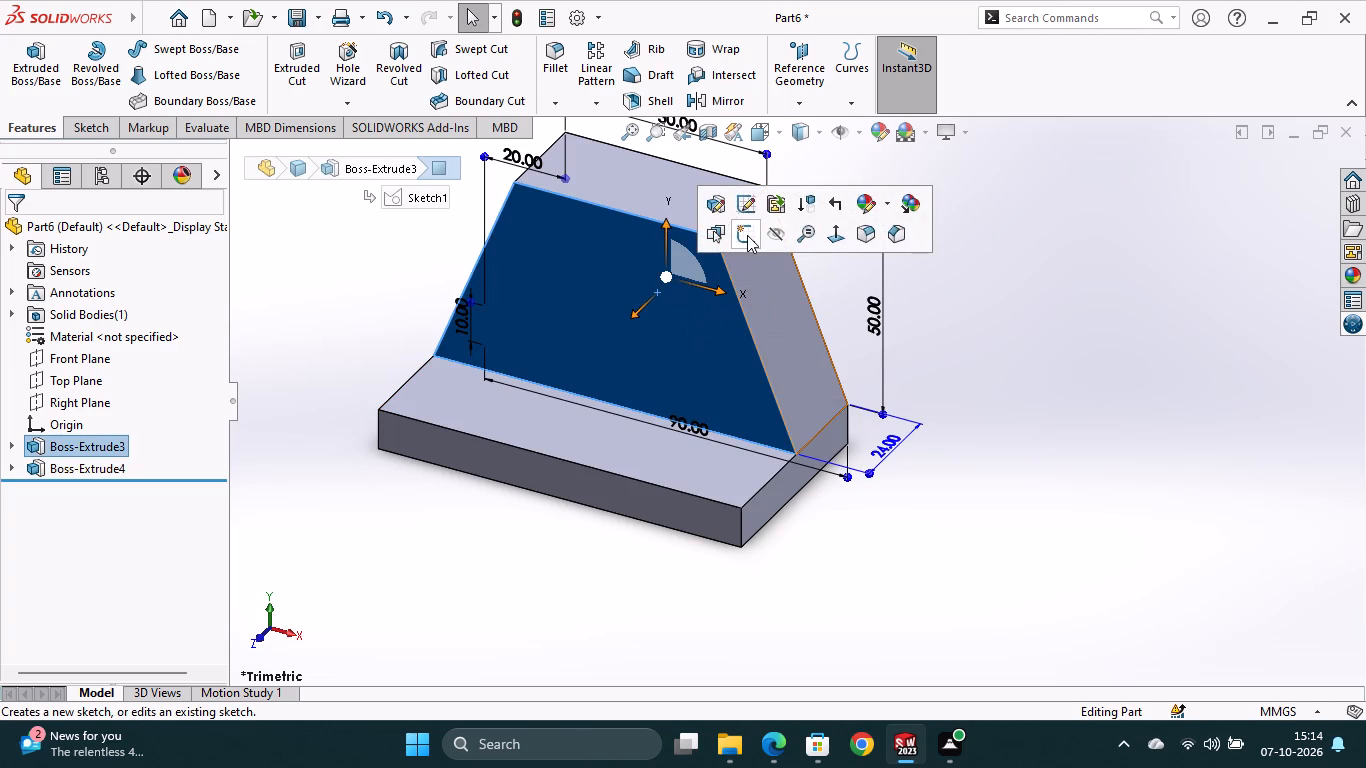
click(748, 227)
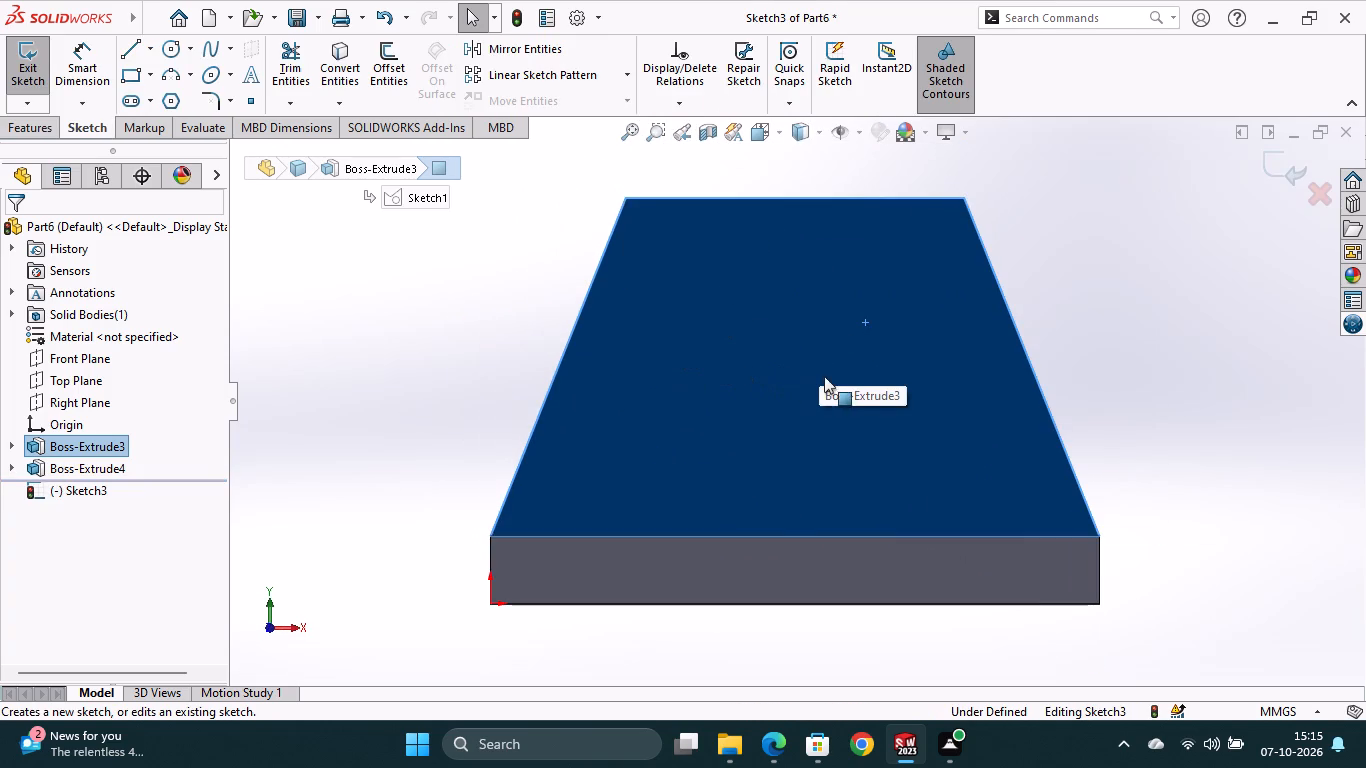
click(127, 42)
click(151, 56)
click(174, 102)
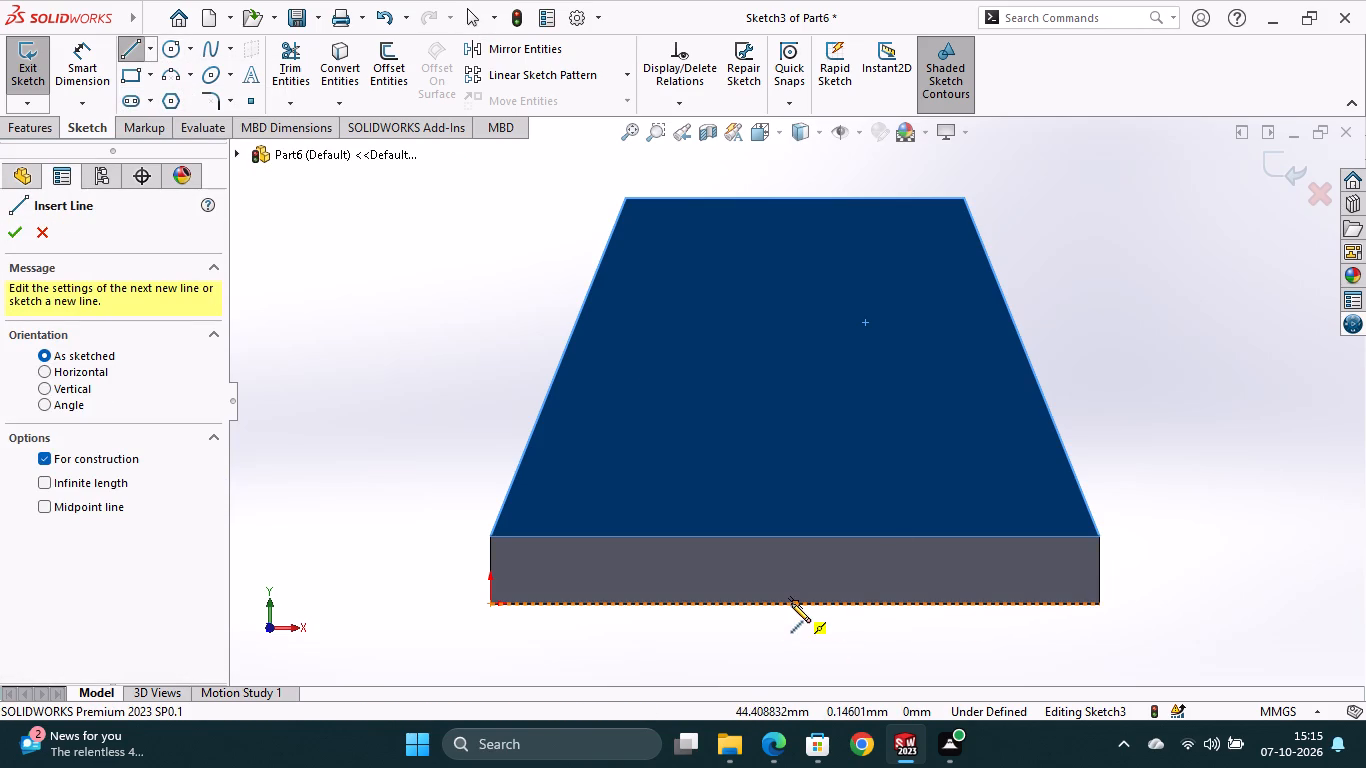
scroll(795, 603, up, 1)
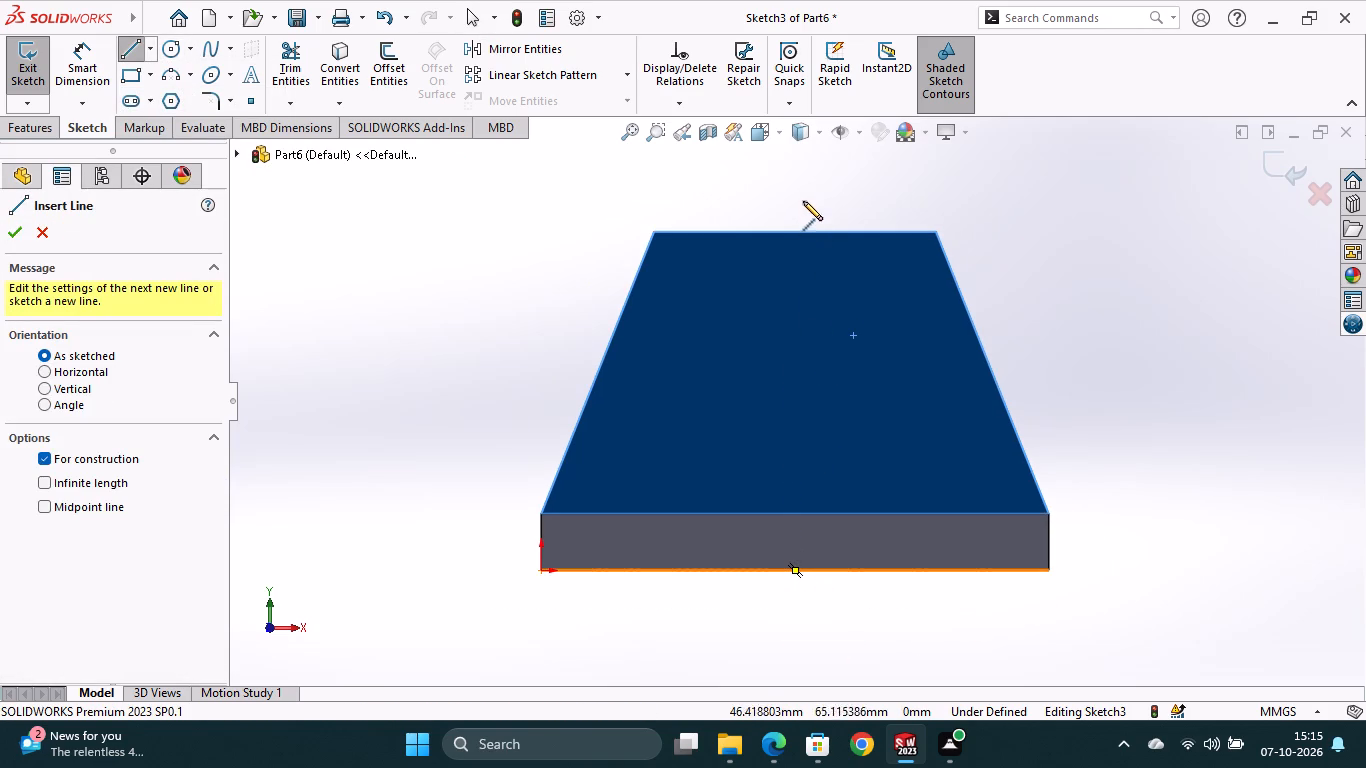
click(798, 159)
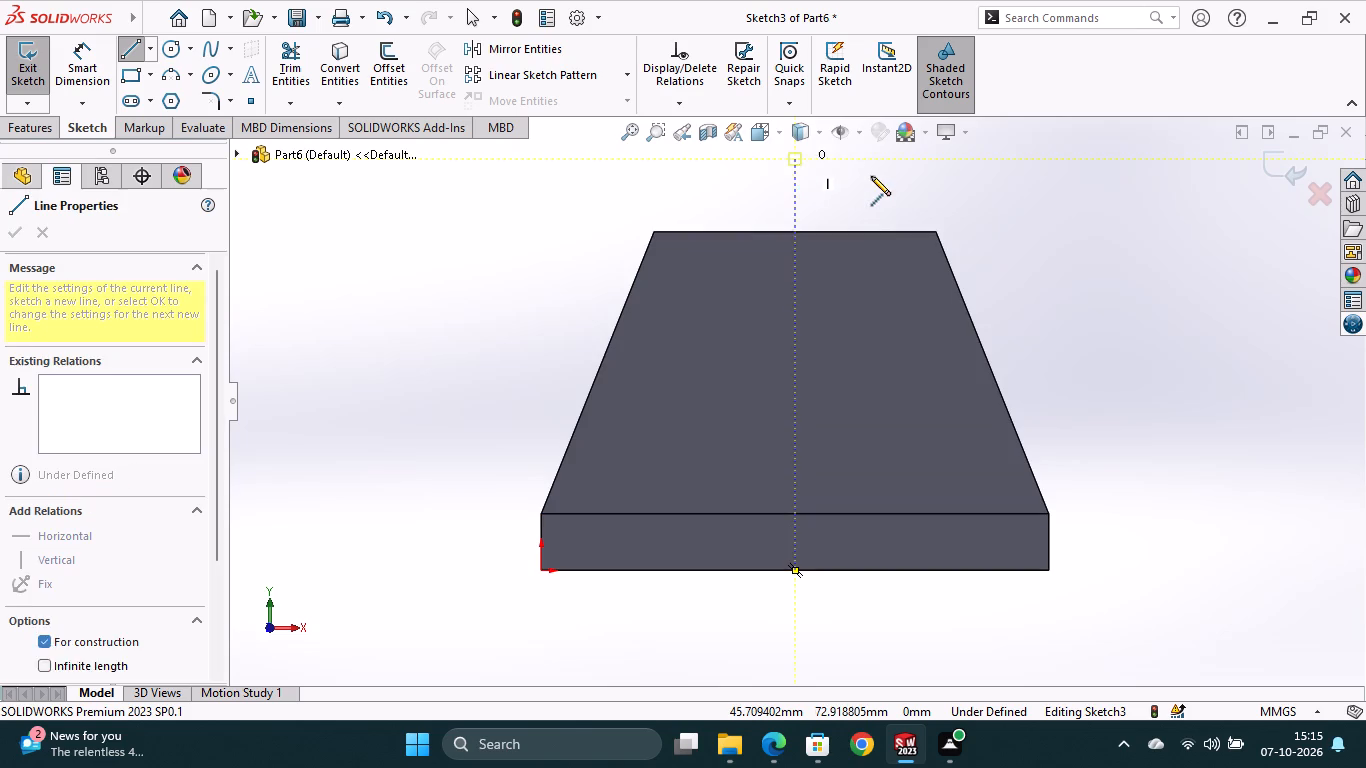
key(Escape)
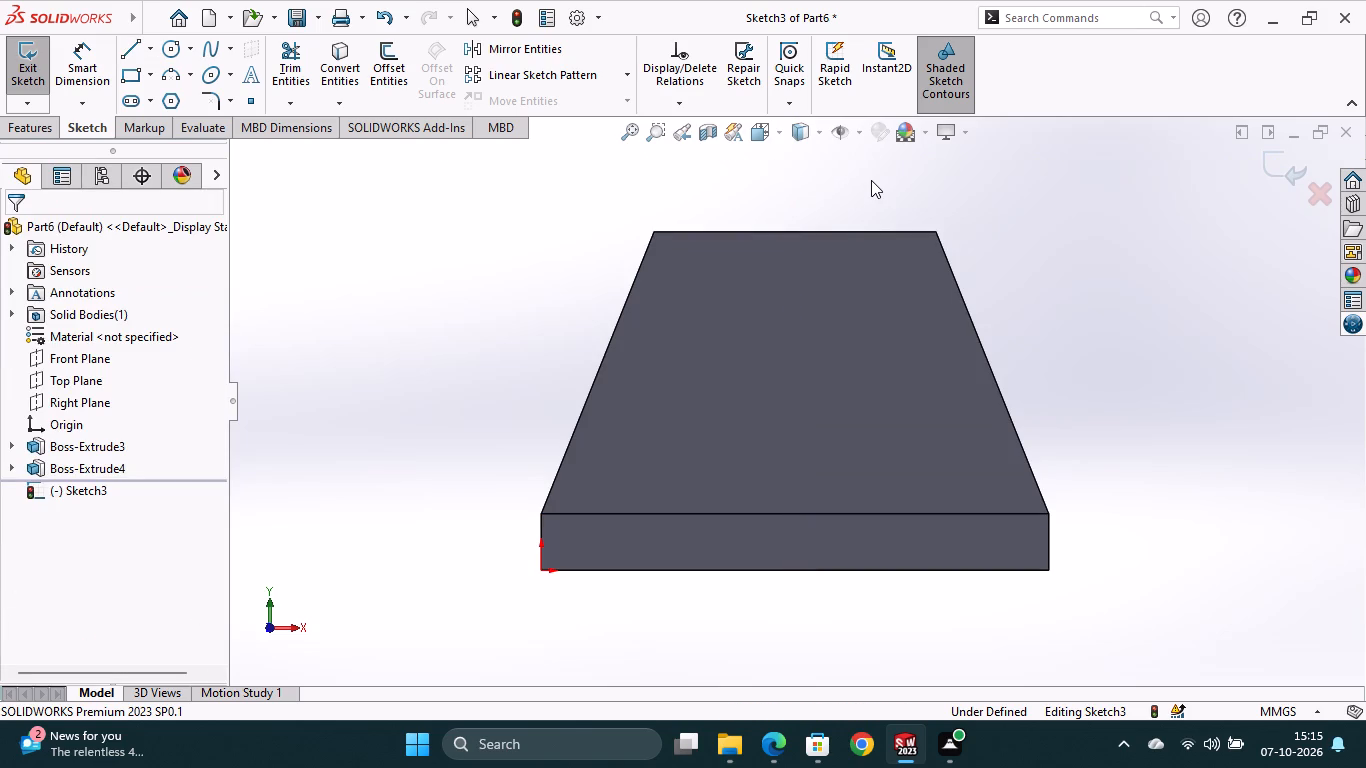
Draw a vertical centerline from the midpoint of the base's bottom edge to above the trapezoid's top edge.
click(153, 52)
click(164, 97)
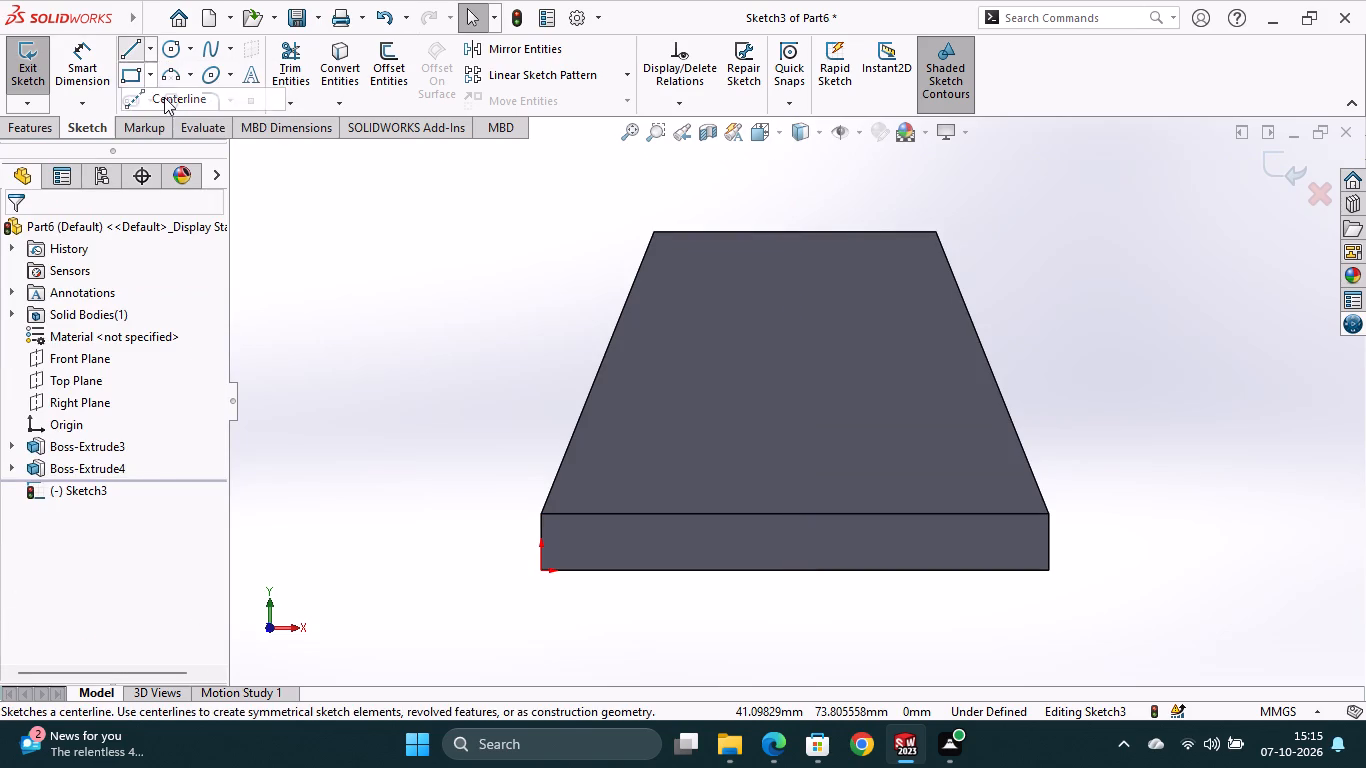
click(794, 571)
click(795, 173)
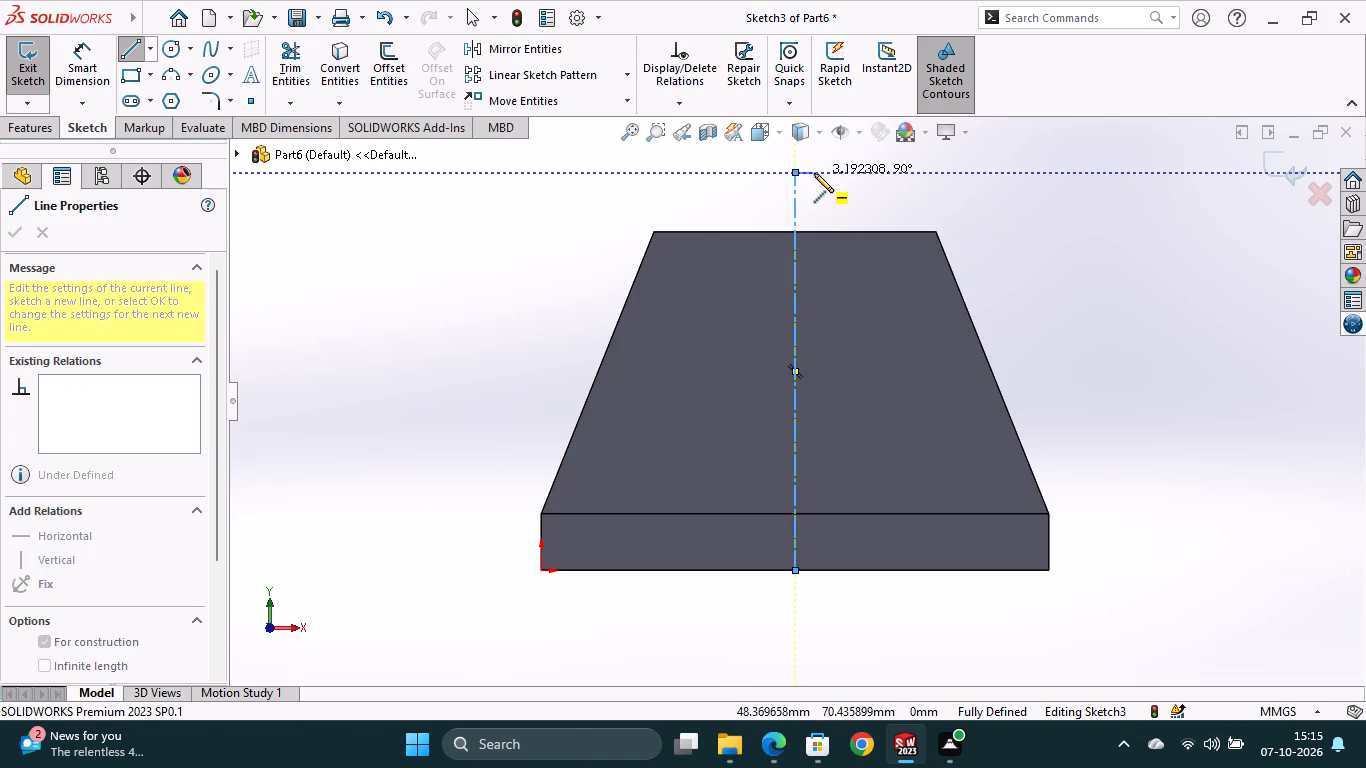
key(Escape)
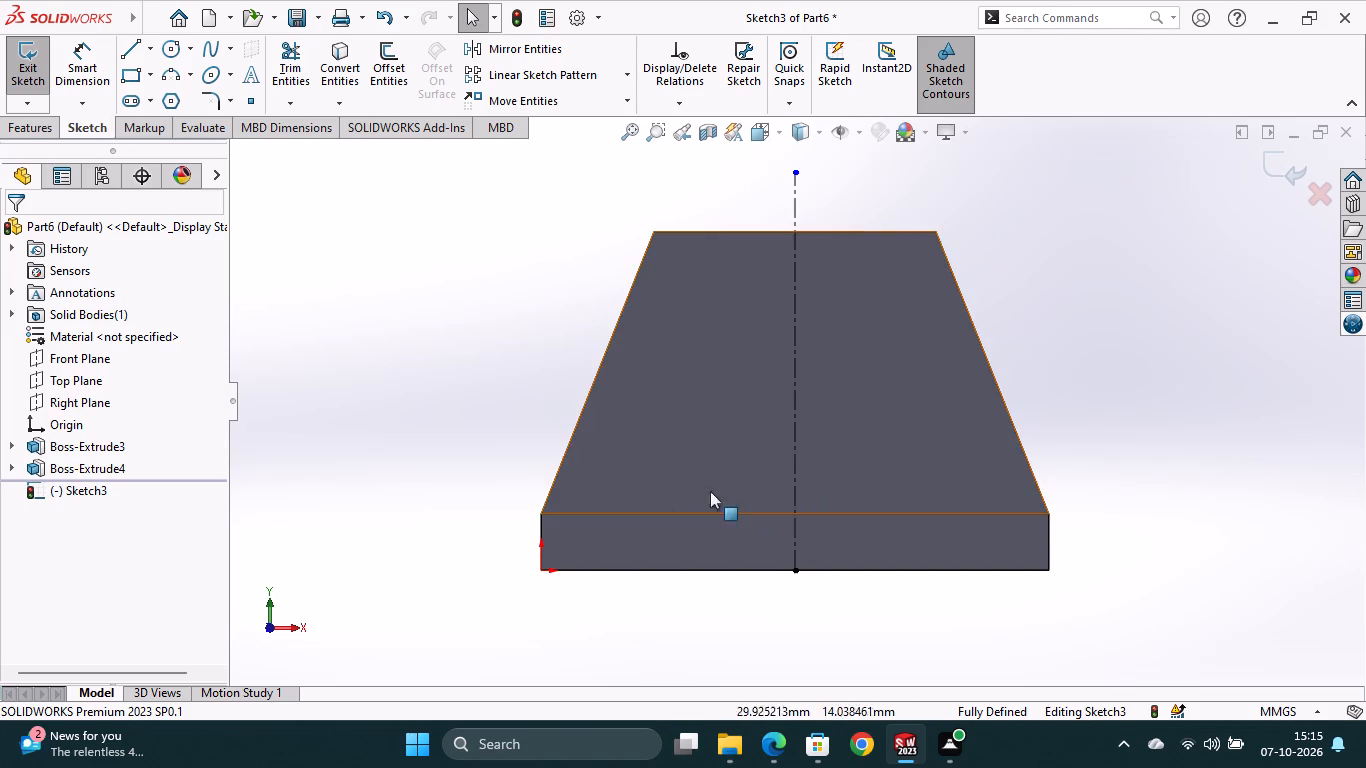
Draw a horizontal line about 106 mm long across the trapezoid, crossing the centerline and extending past both slanted sides.
click(129, 55)
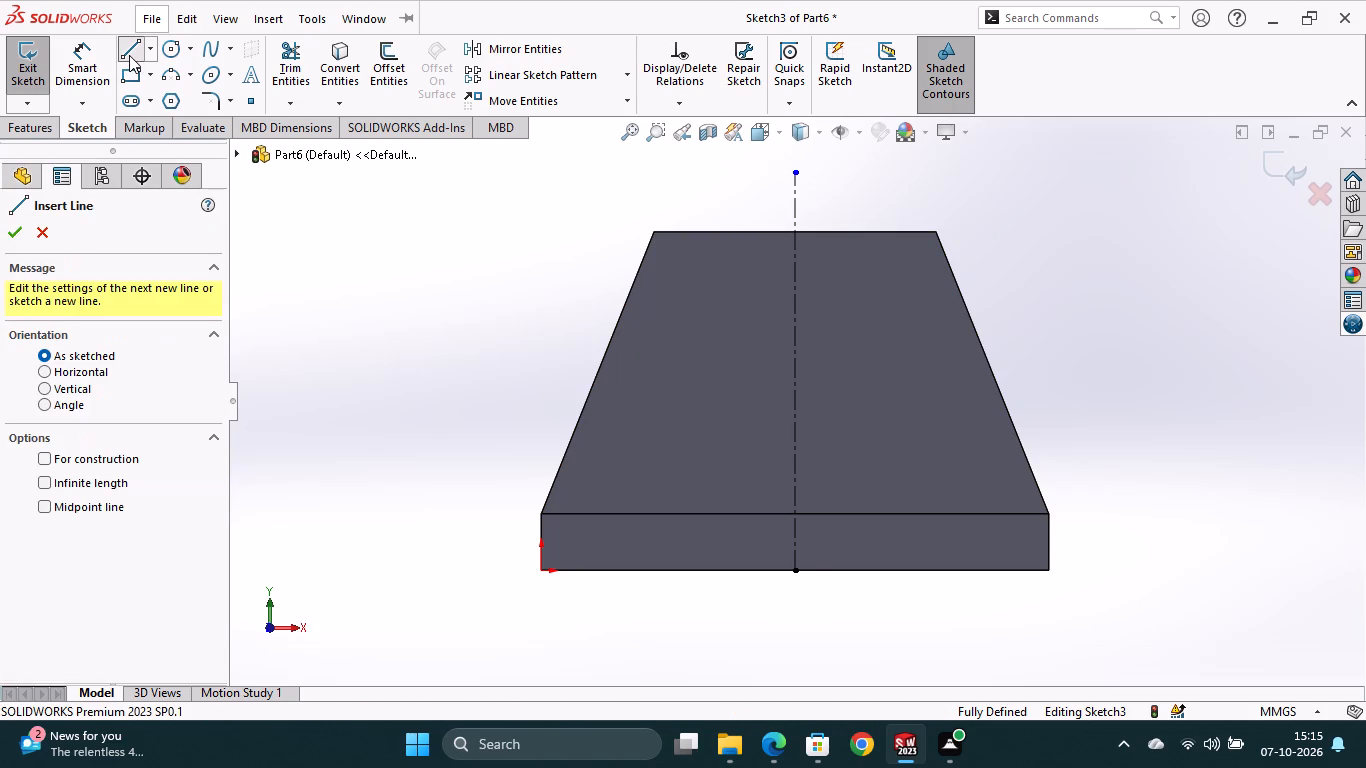
click(485, 350)
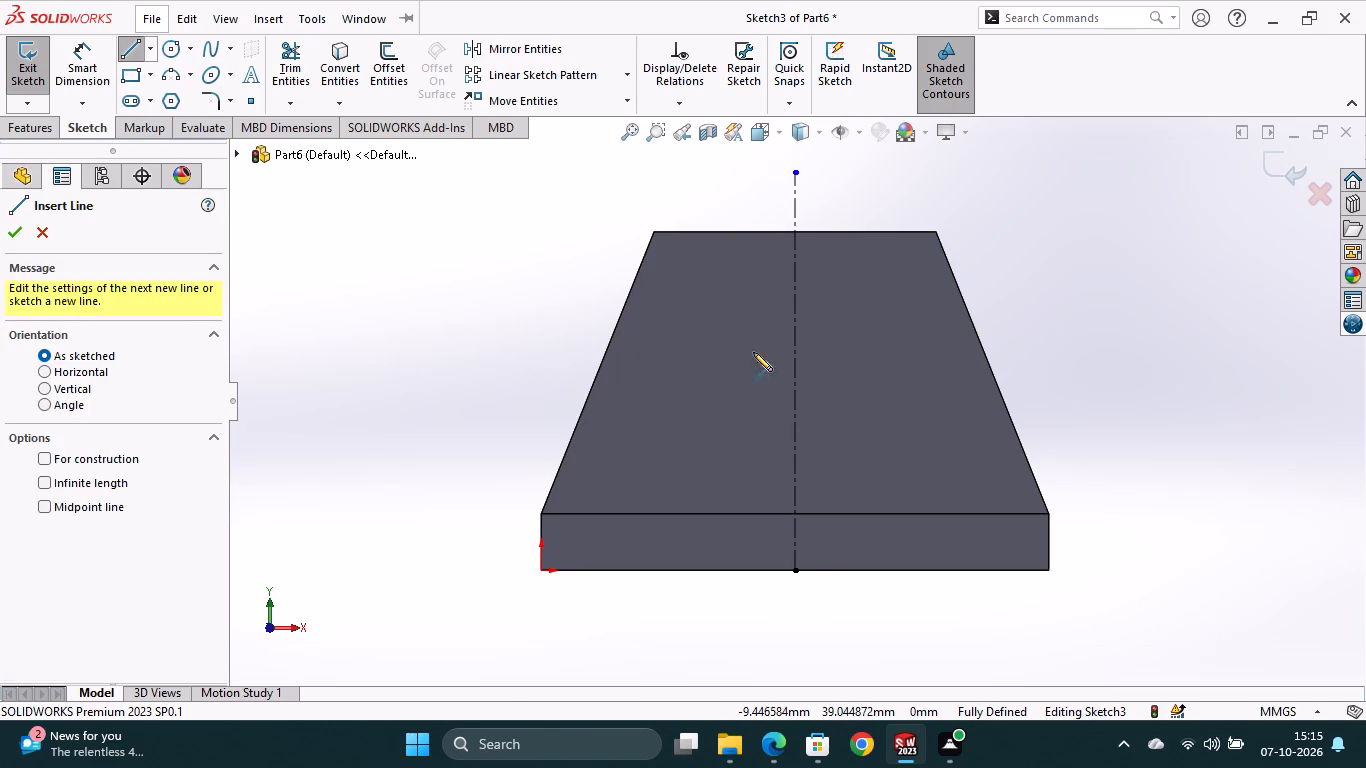
click(1081, 347)
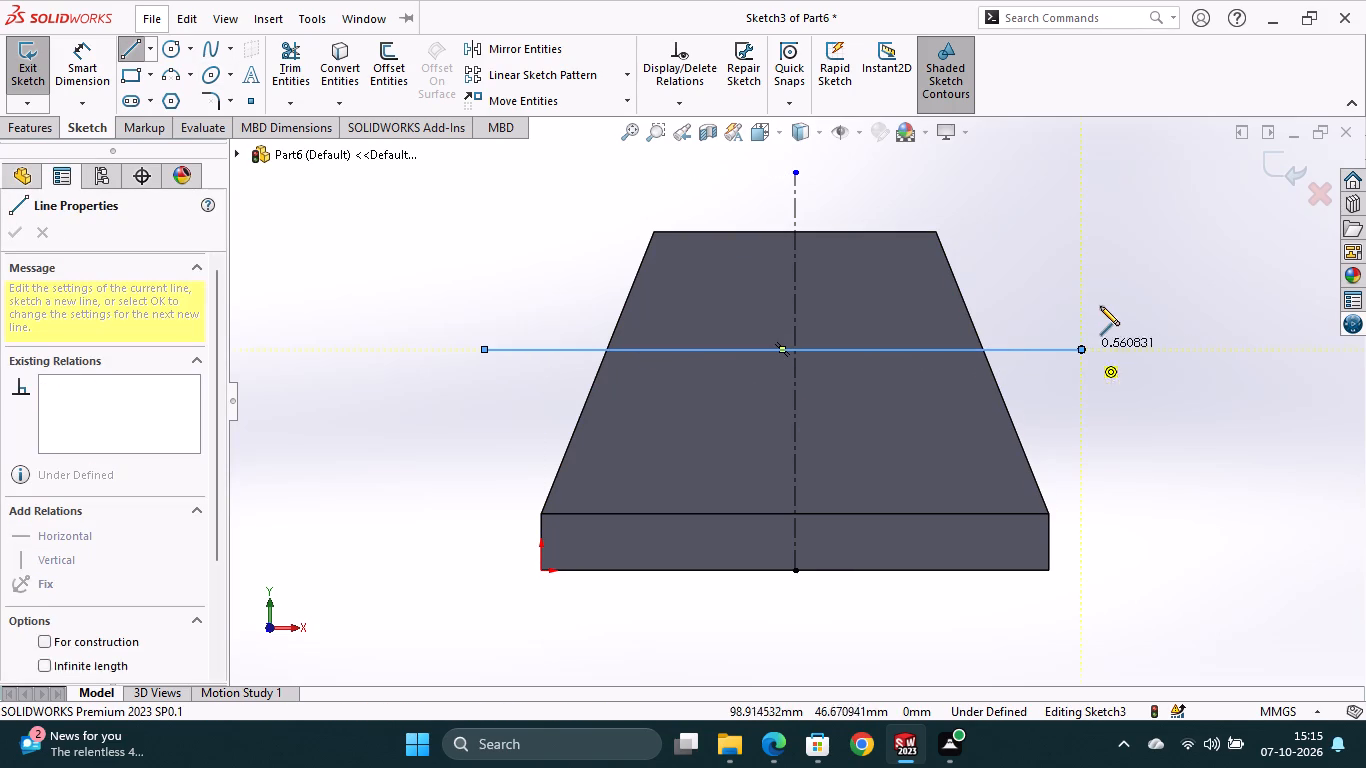
key(Escape)
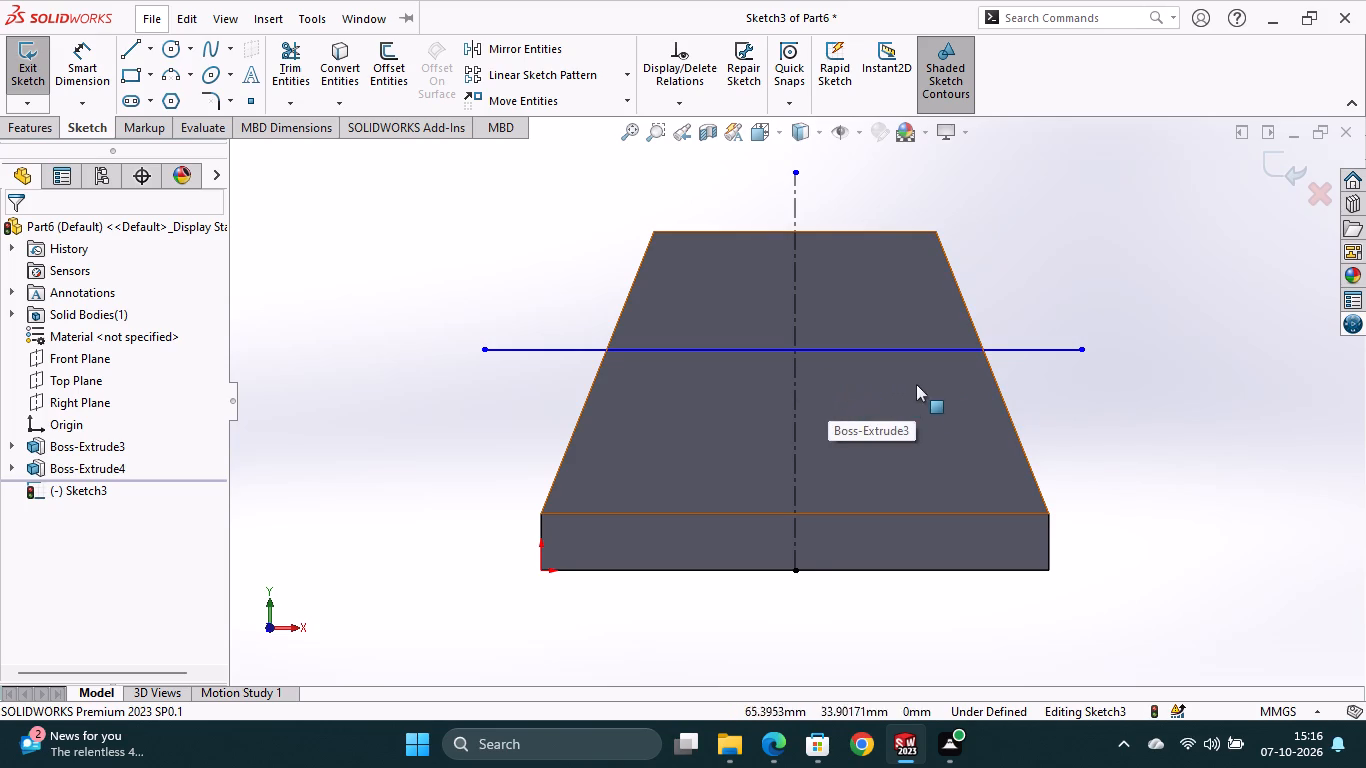
Examine the body and the two sketch lines from several angles, ending in the Front view.
middle_drag(1046, 413, 963, 450)
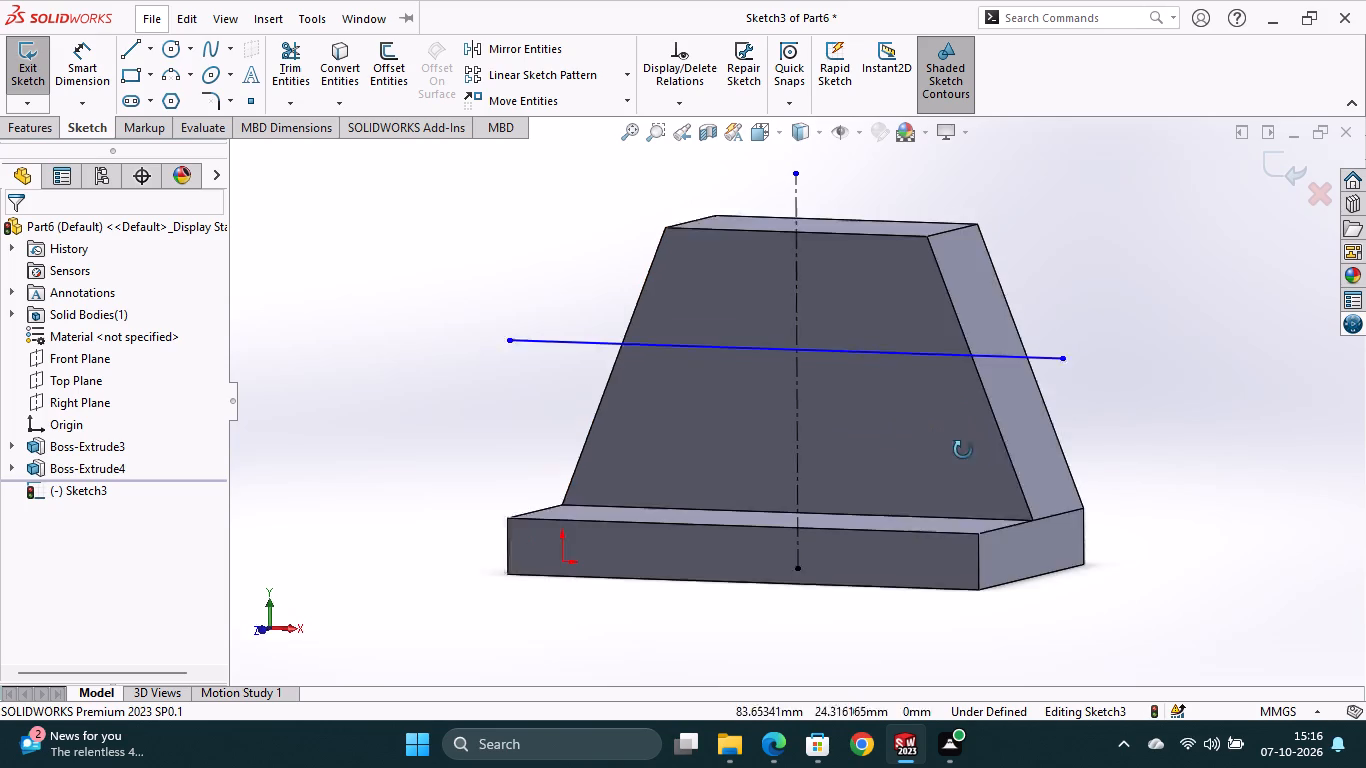
middle_drag(963, 450, 946, 458)
middle_drag(946, 458, 1064, 440)
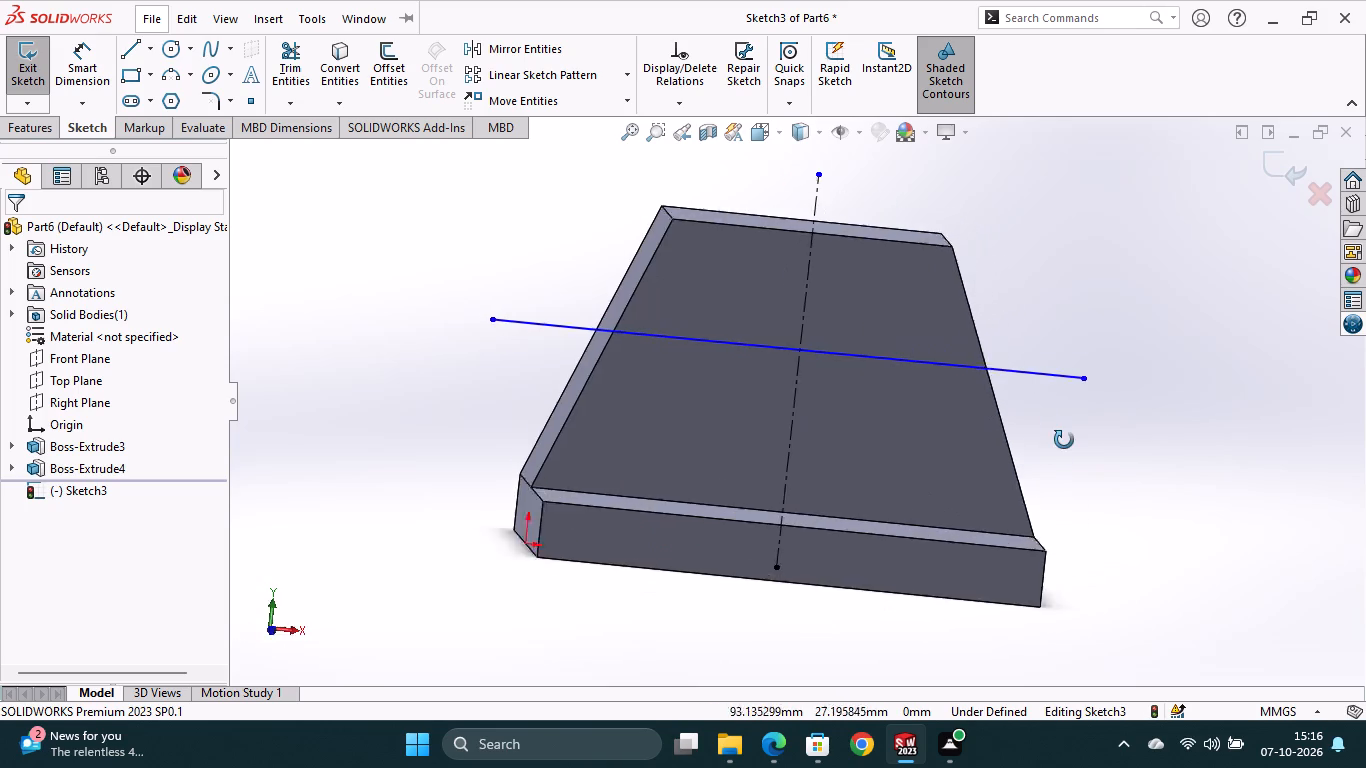
middle_drag(1064, 440, 1026, 435)
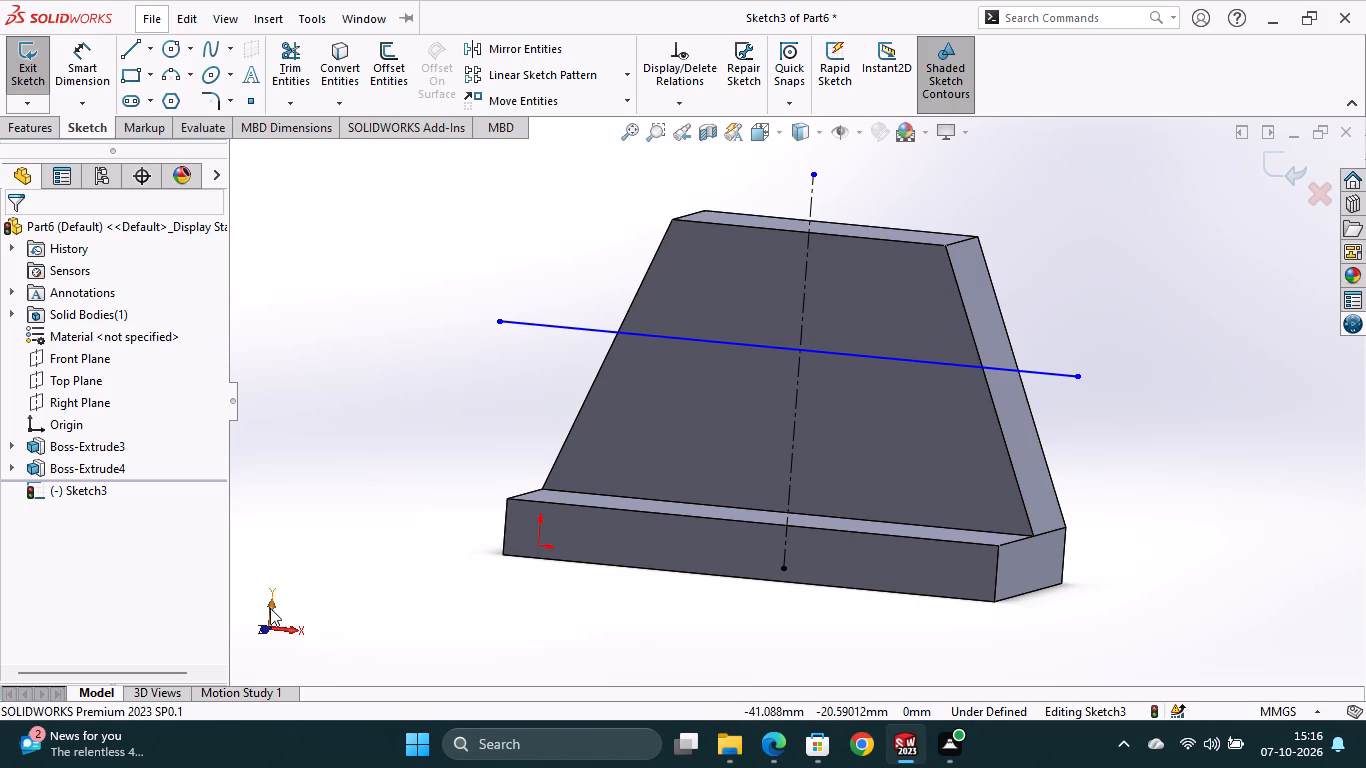
click(265, 629)
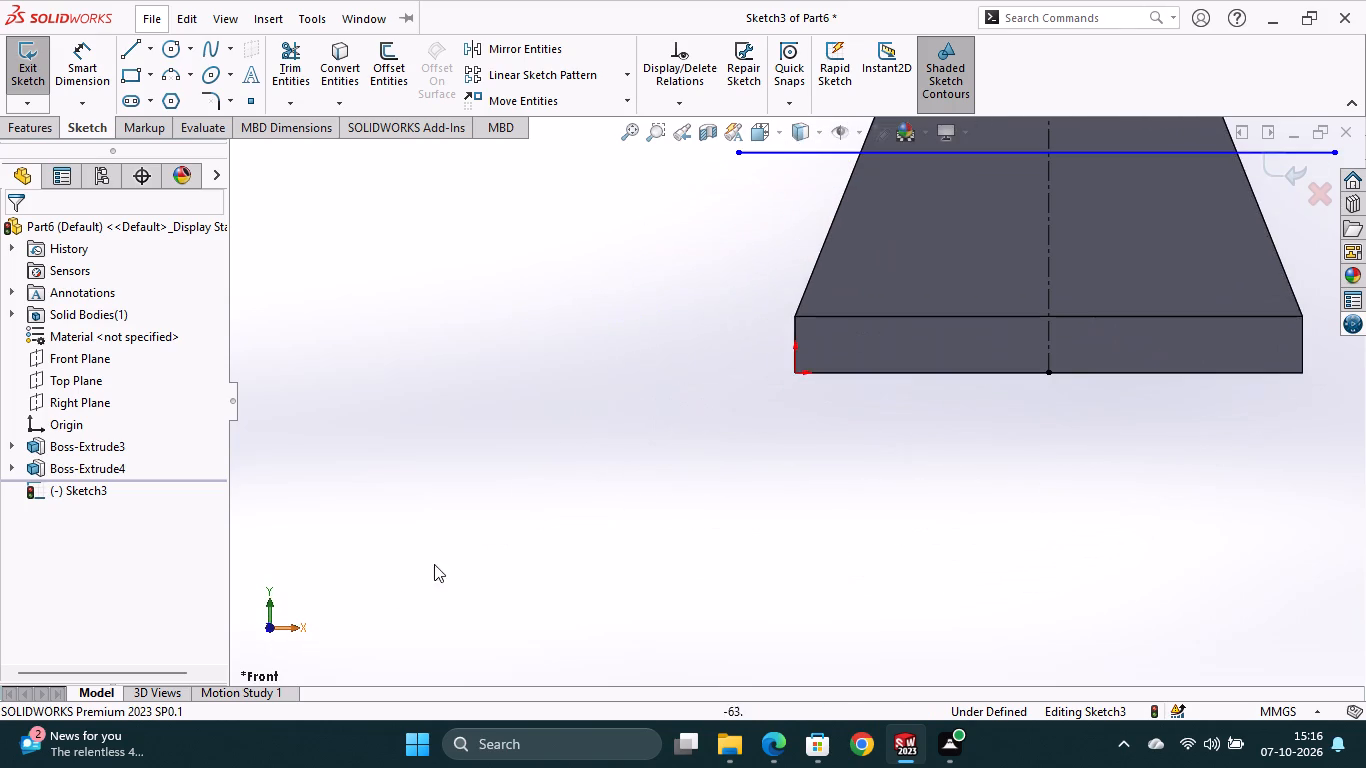
scroll(992, 484, down, 1)
scroll(992, 484, up, 5)
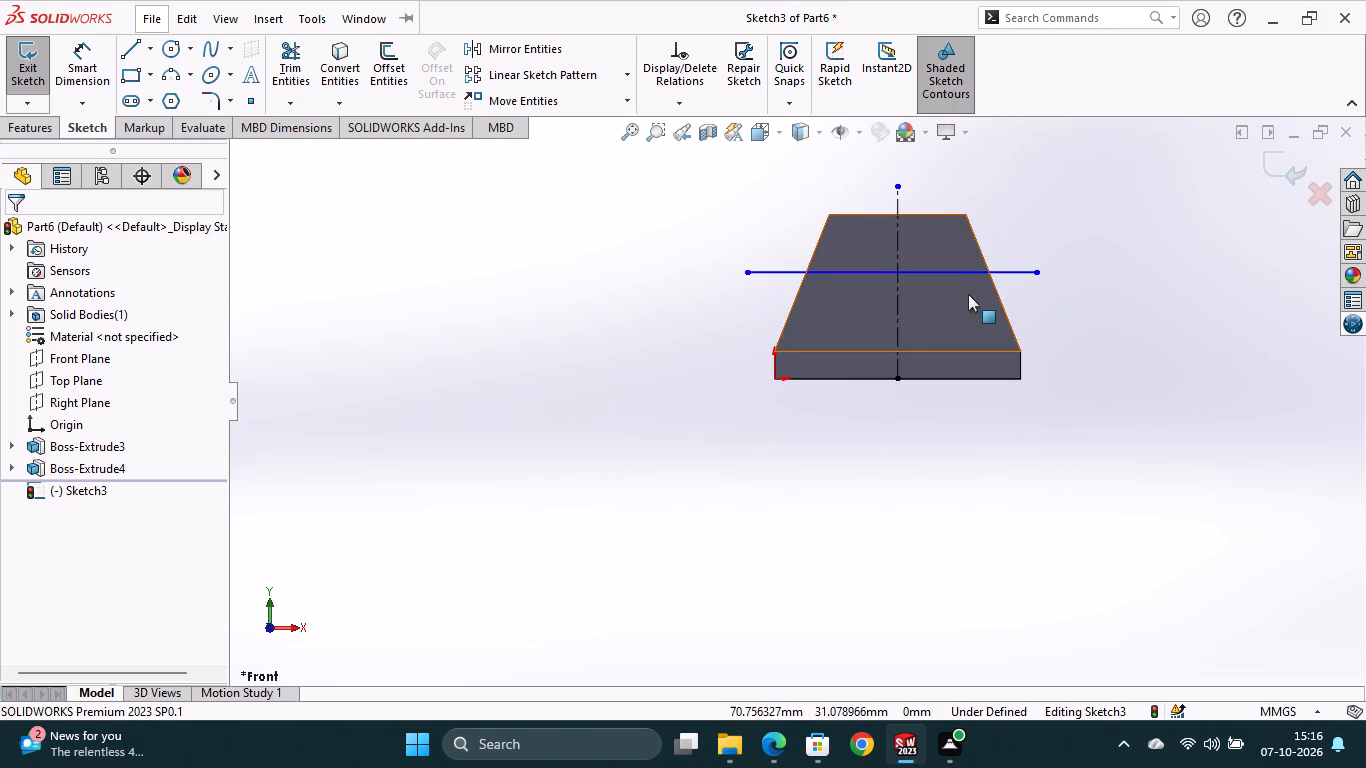
scroll(968, 294, down, 4)
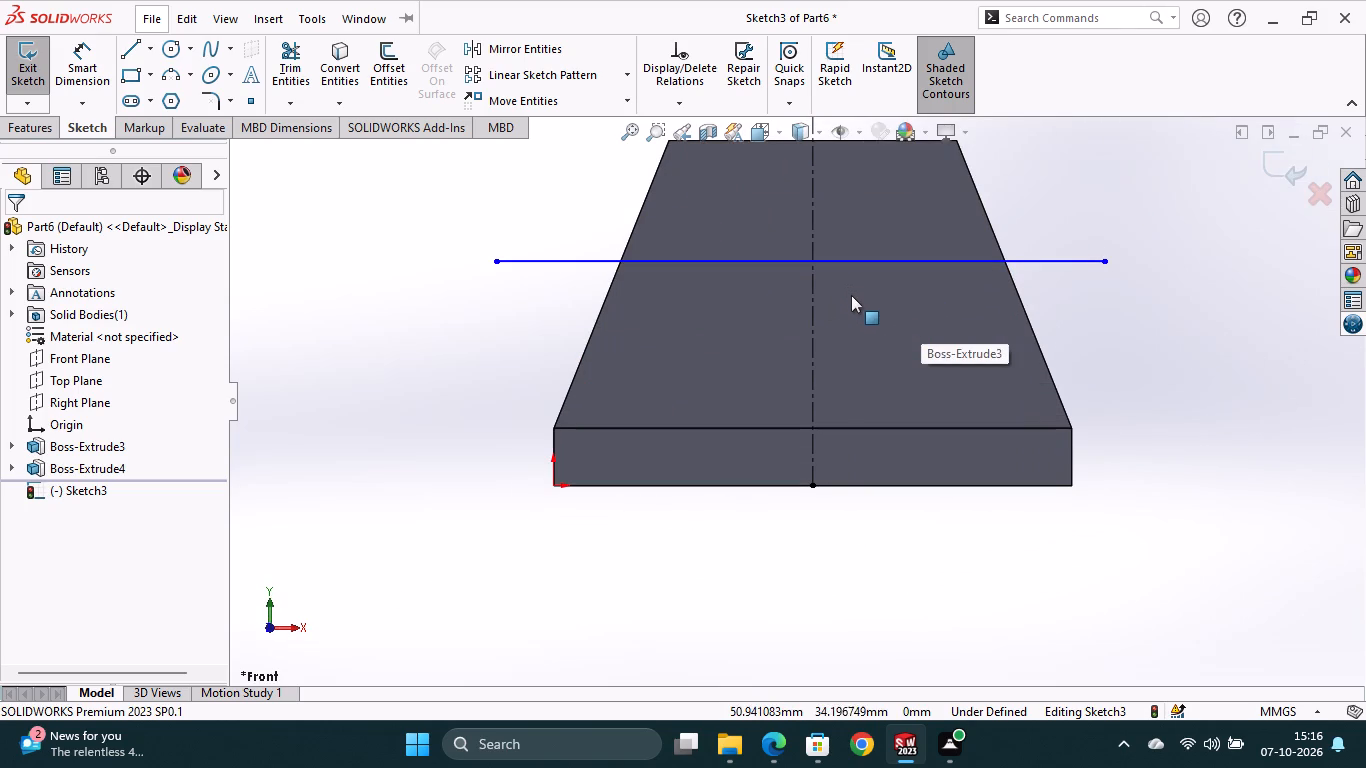
scroll(873, 309, up, 4)
scroll(833, 295, down, 4)
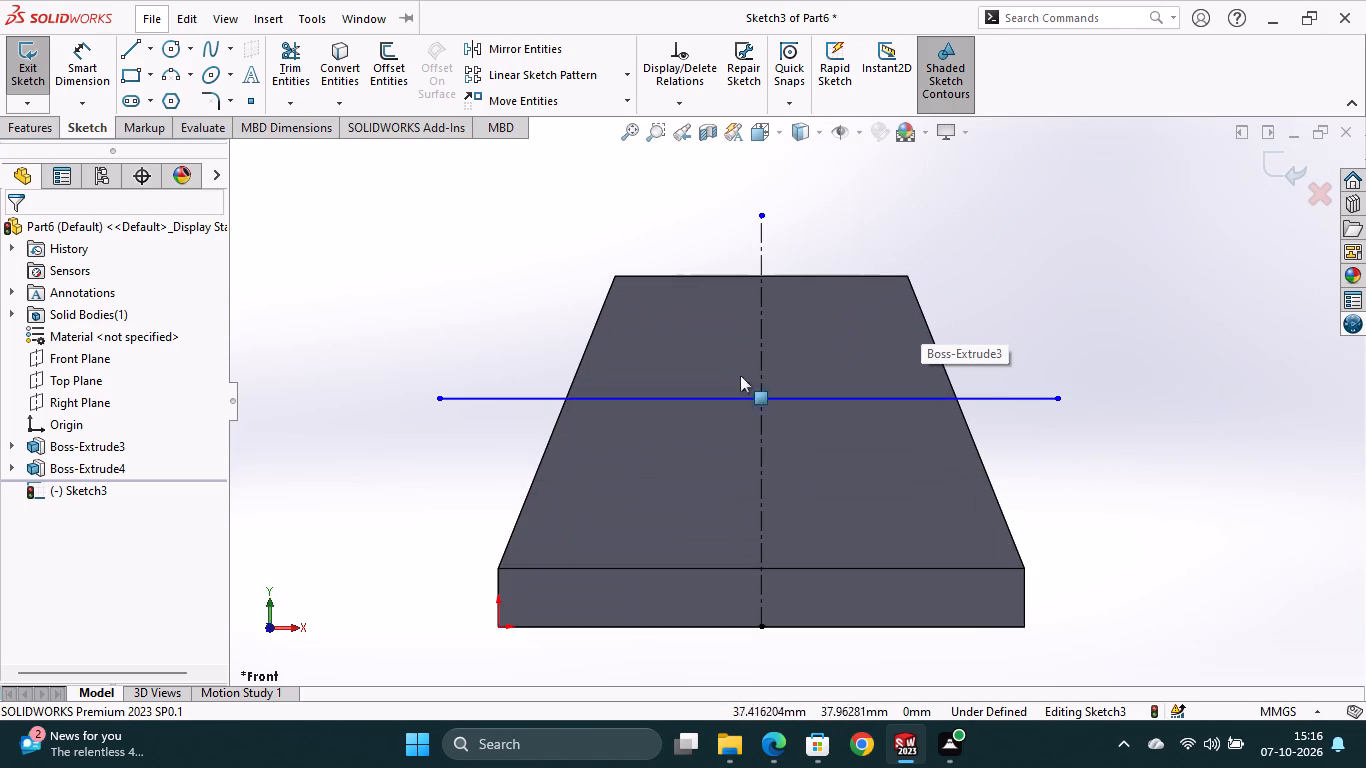
Sketch a circle centered on the intersection of the vertical centerline and the horizontal line.
click(172, 48)
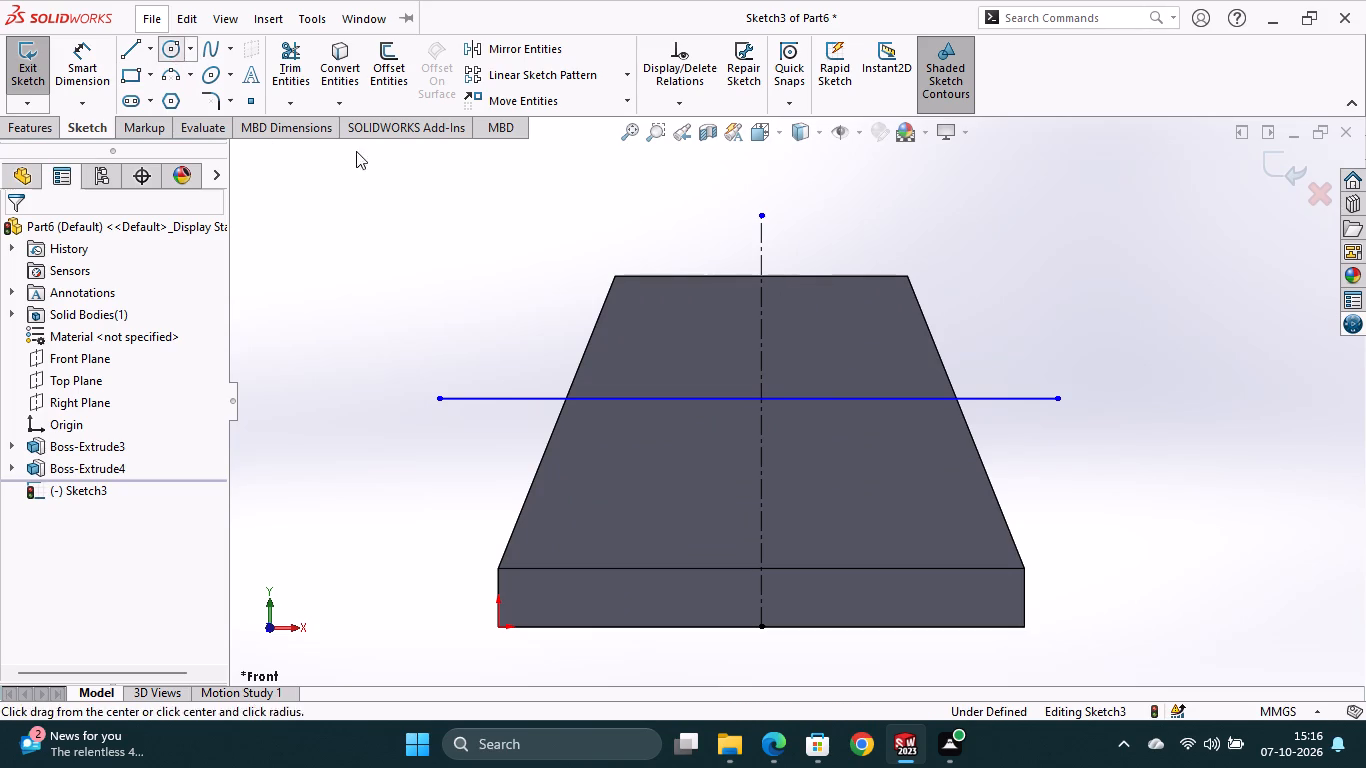
click(761, 400)
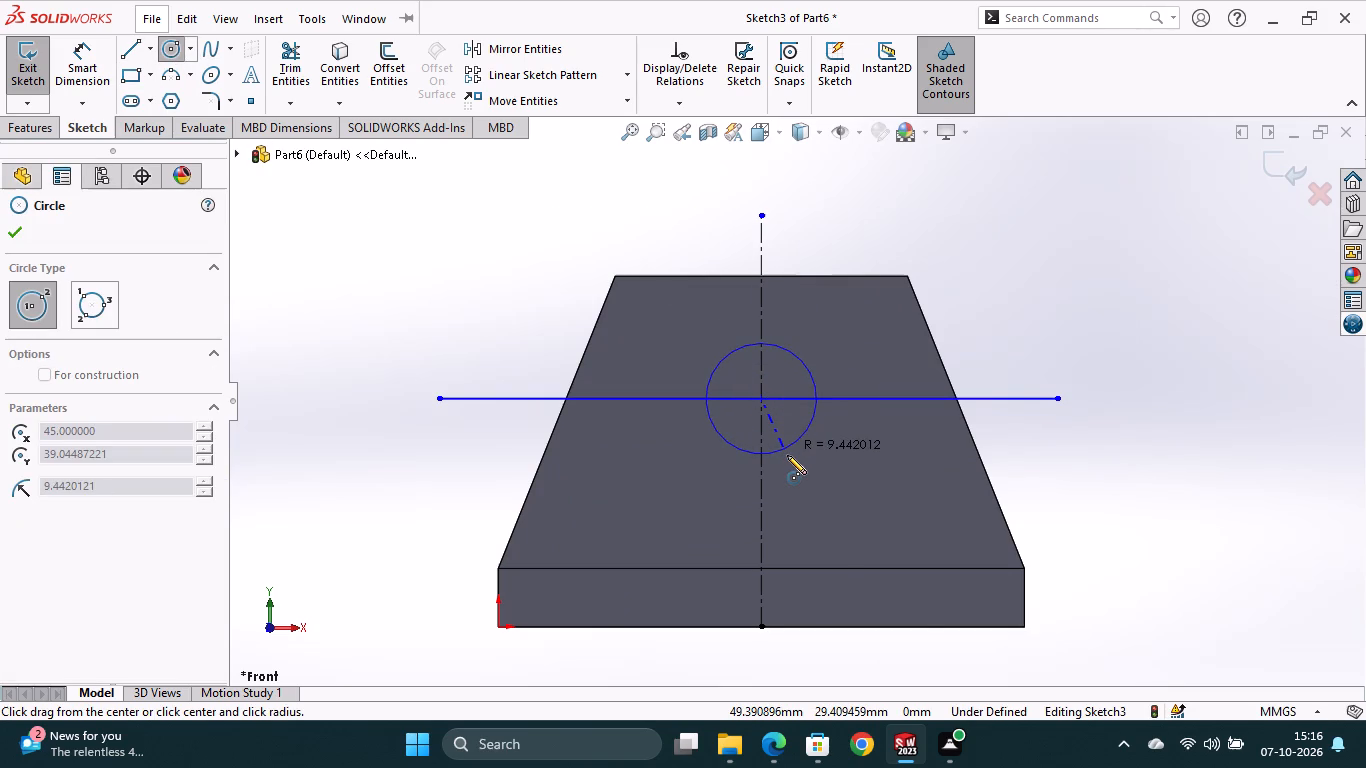
click(787, 455)
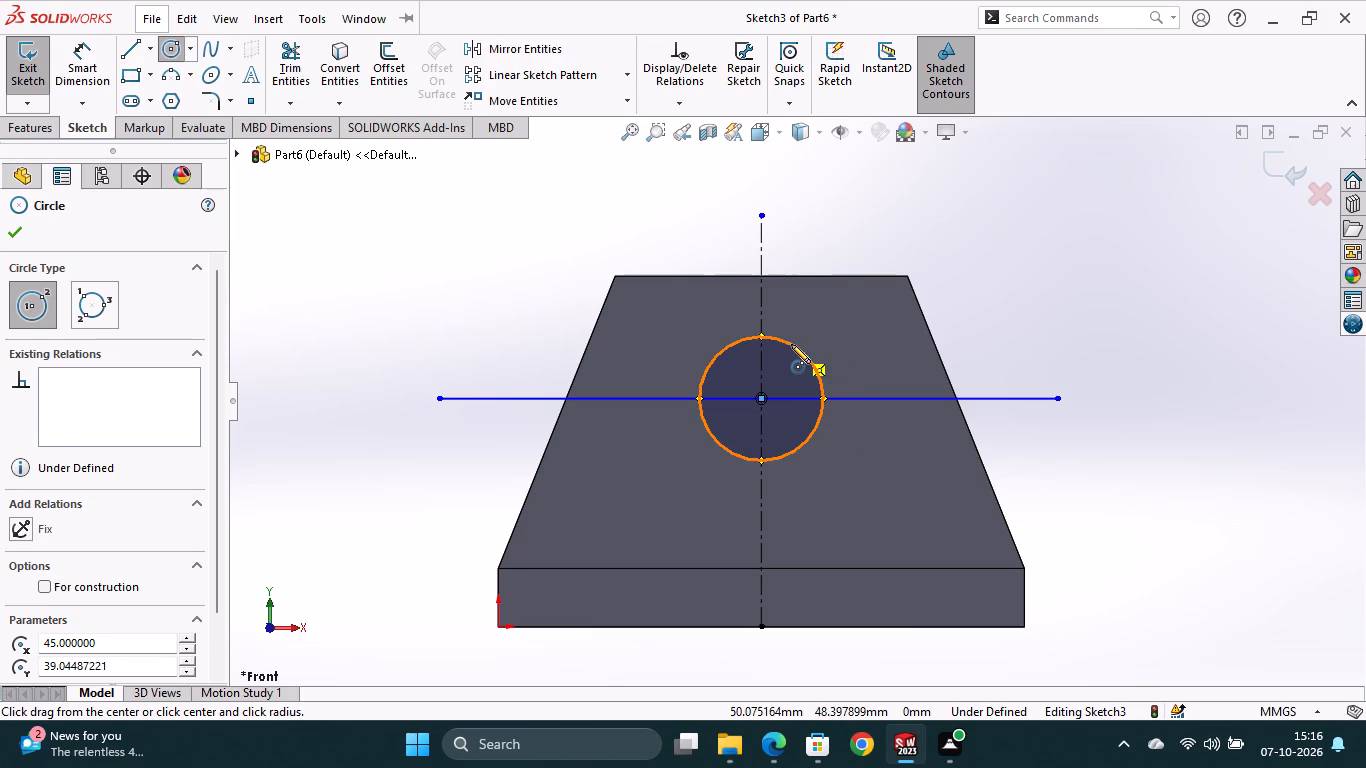
key(Escape)
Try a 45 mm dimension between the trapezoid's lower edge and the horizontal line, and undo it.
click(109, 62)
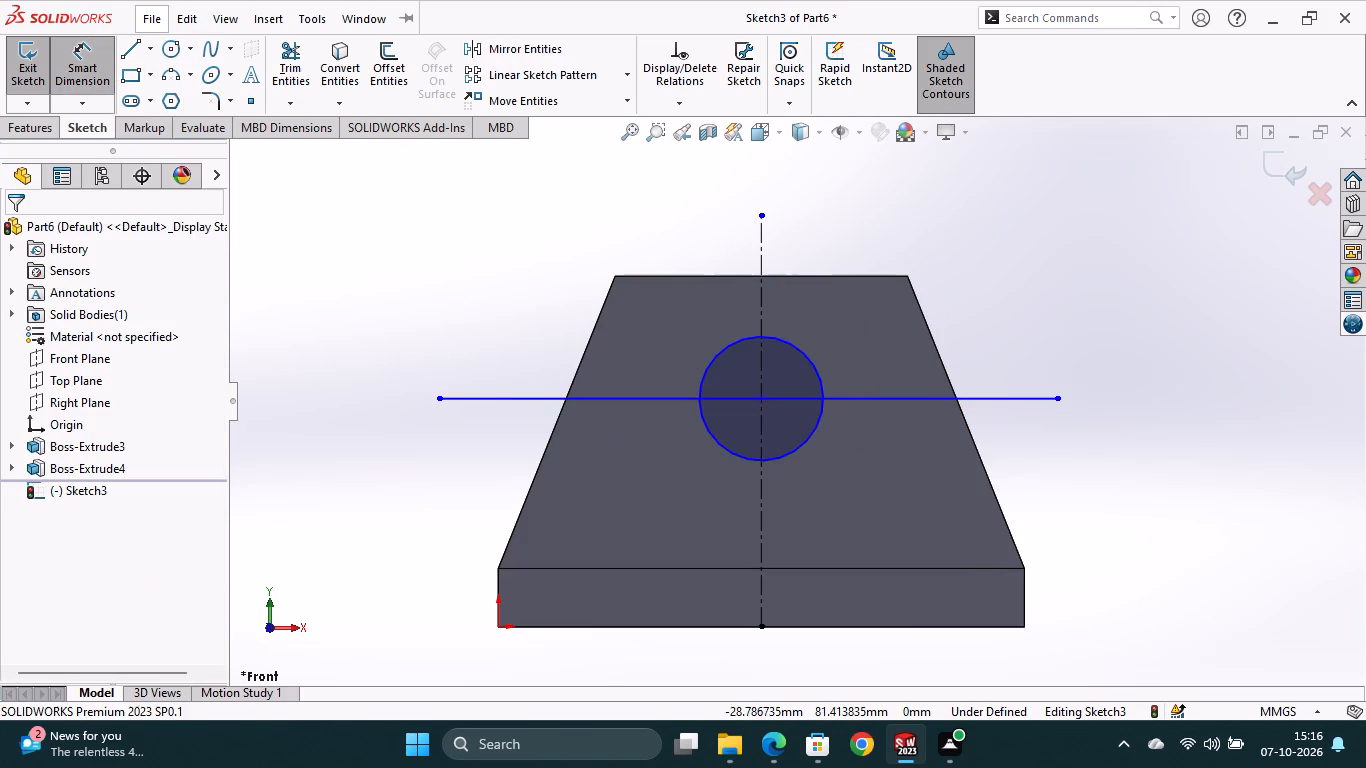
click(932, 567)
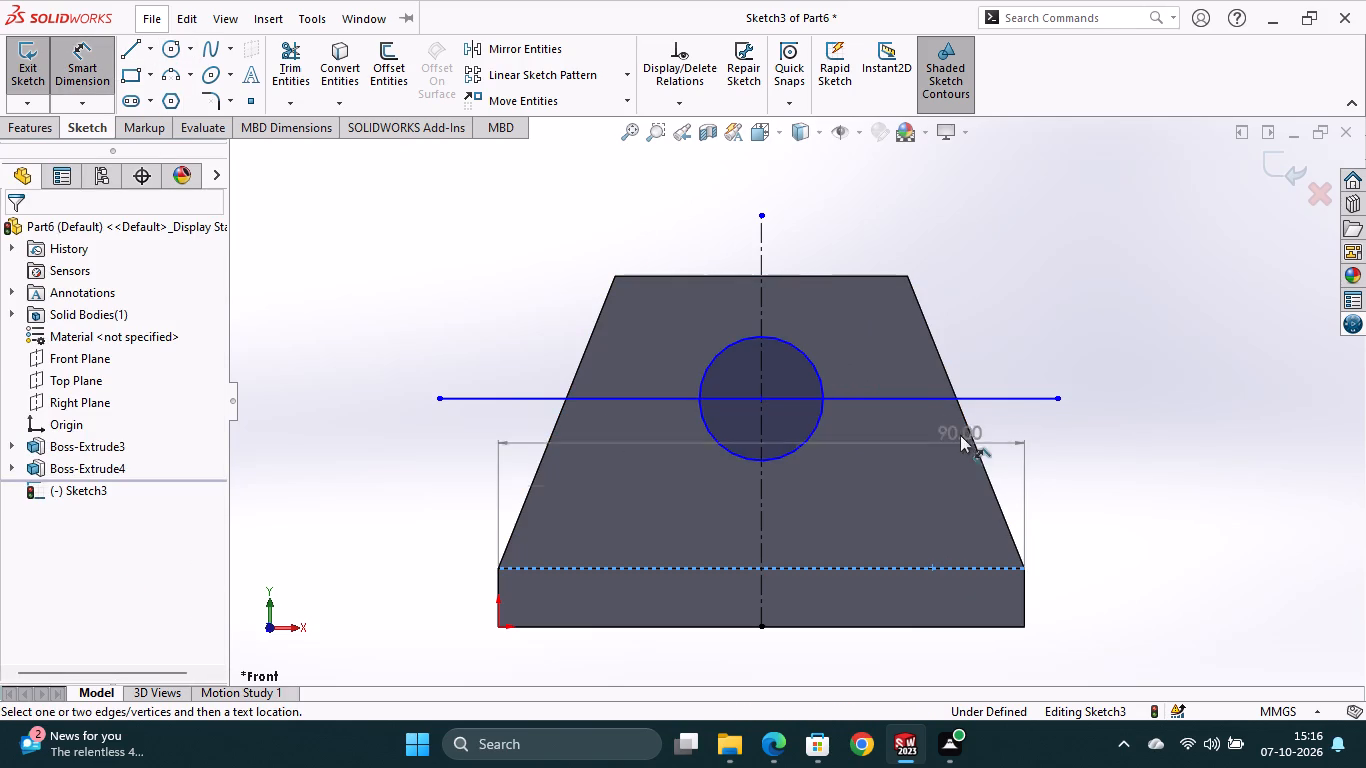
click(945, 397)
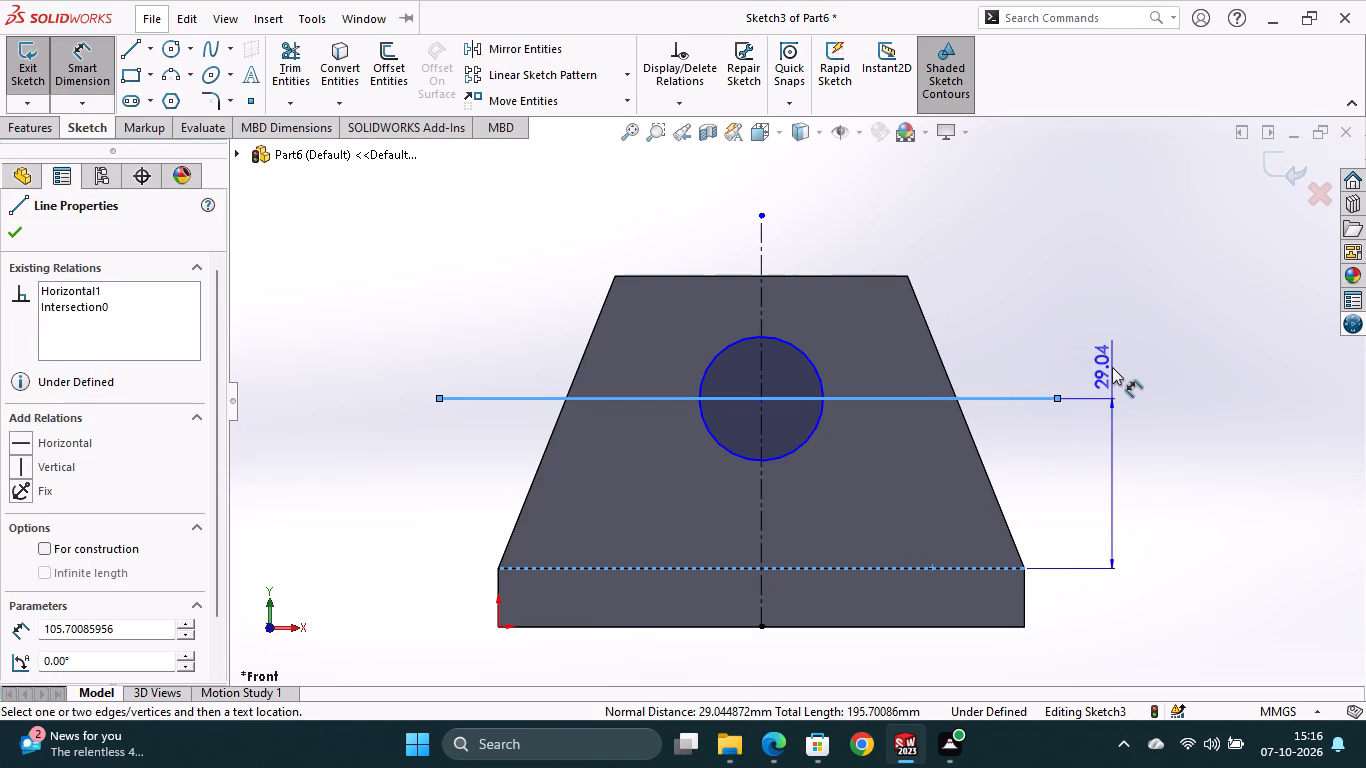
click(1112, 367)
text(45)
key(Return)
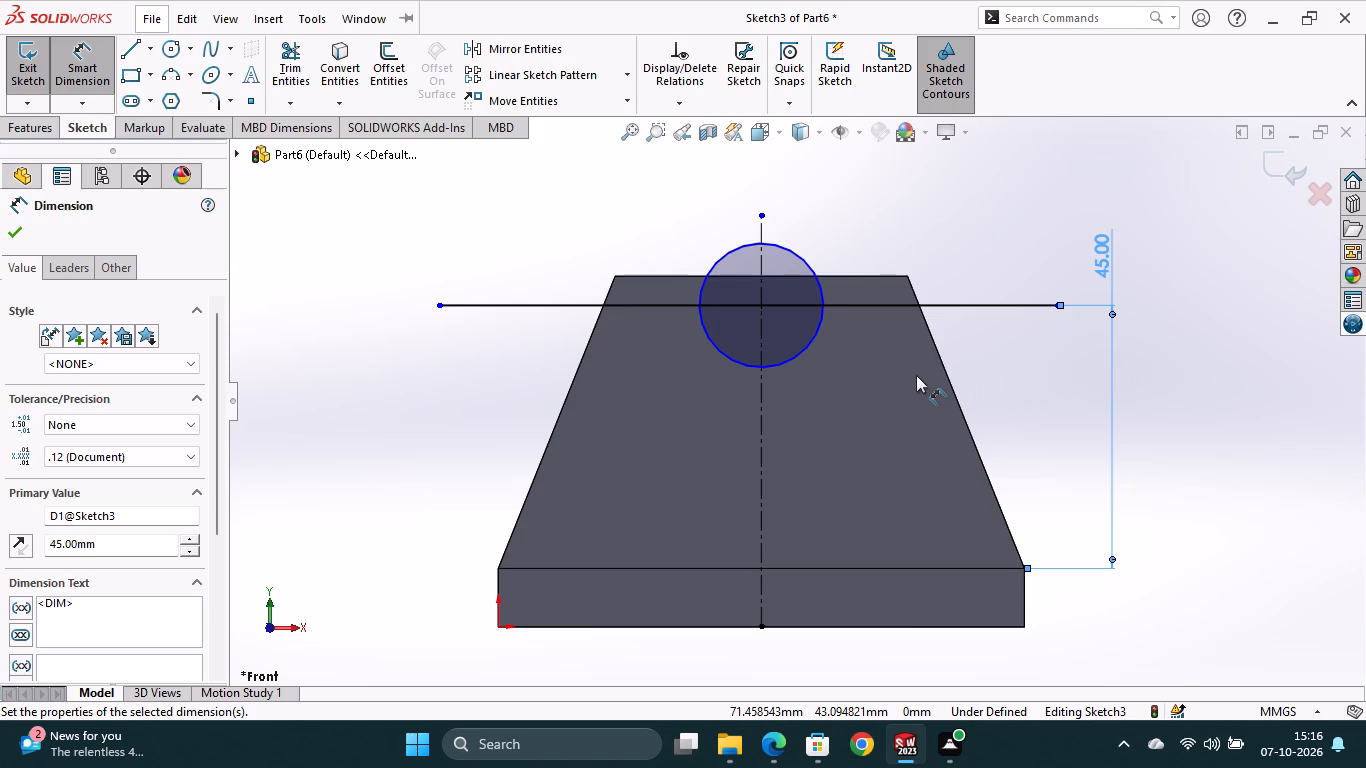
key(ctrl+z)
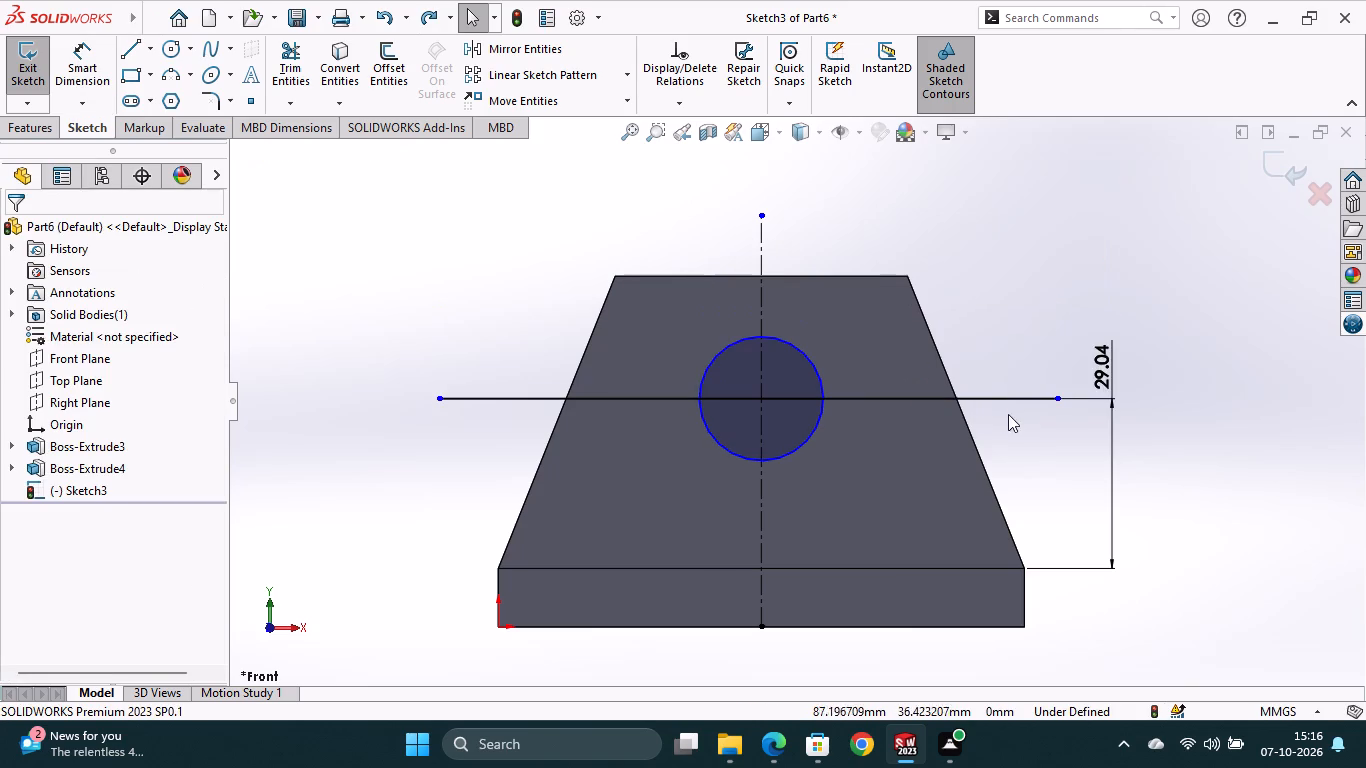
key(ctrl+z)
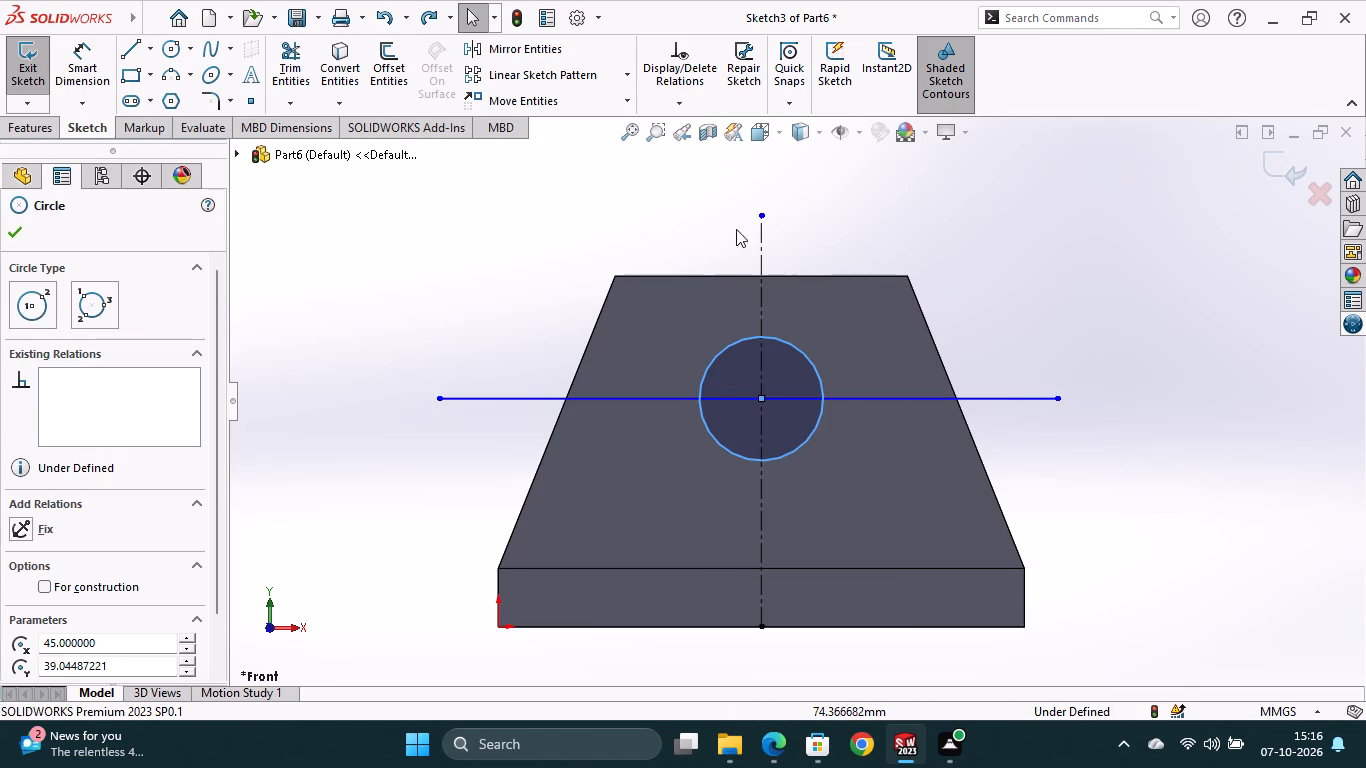
Dimension the horizontal line 45 mm above the bottom edge of the base.
click(94, 59)
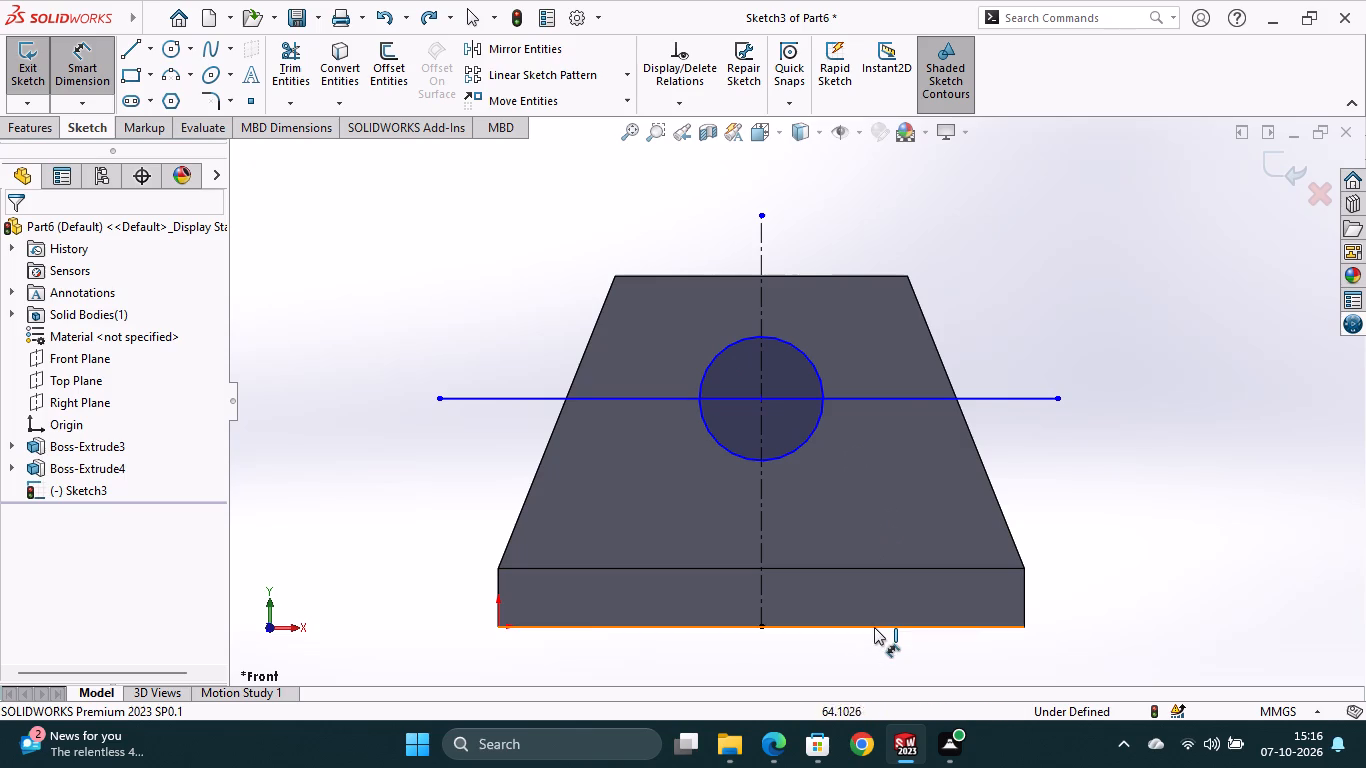
click(874, 627)
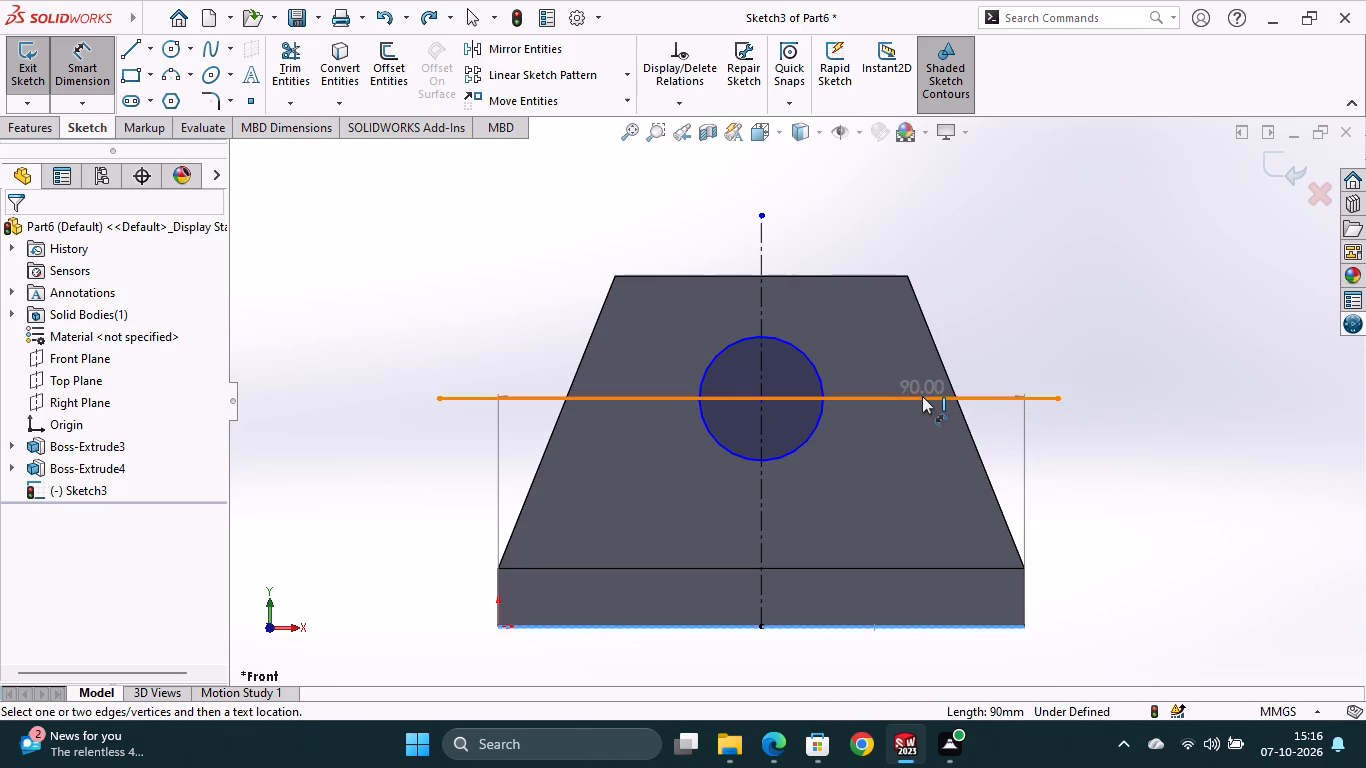
click(930, 398)
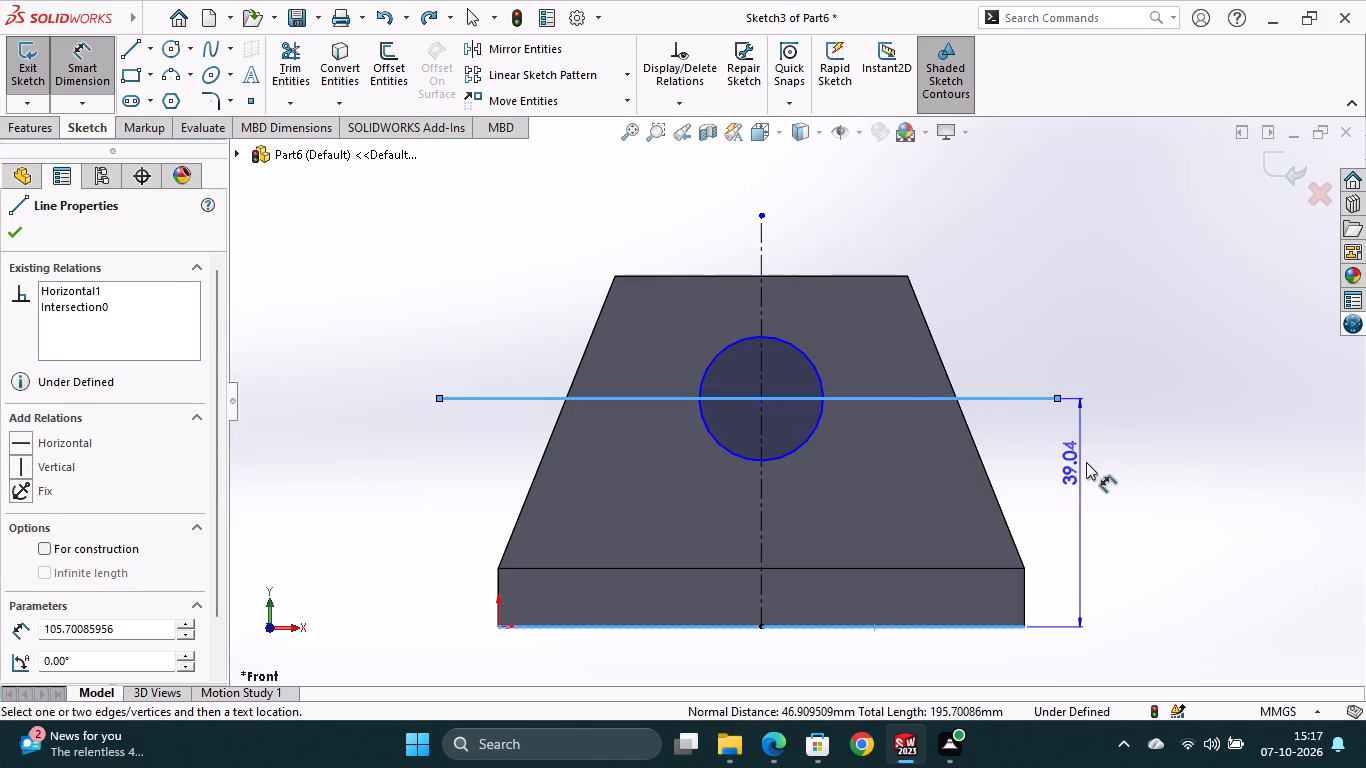
click(1086, 462)
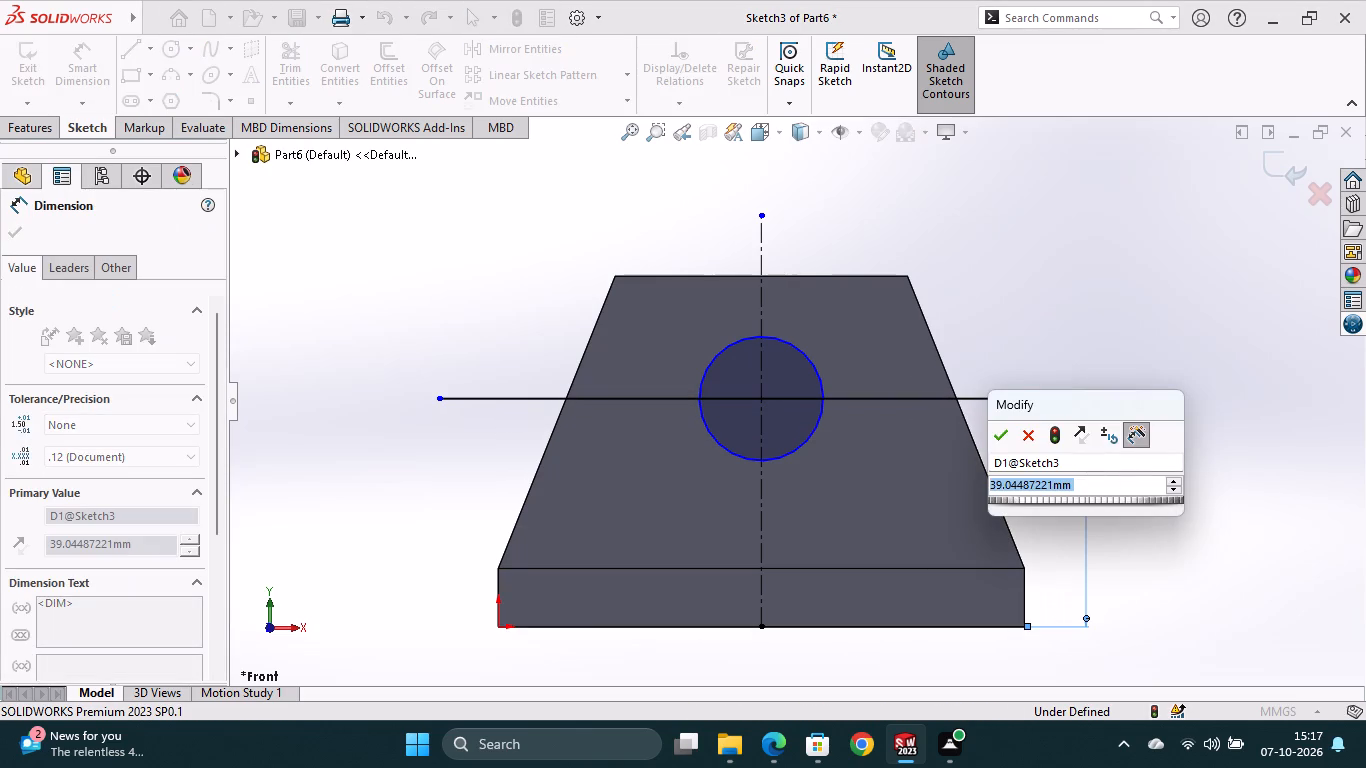
key(4)
key(5)
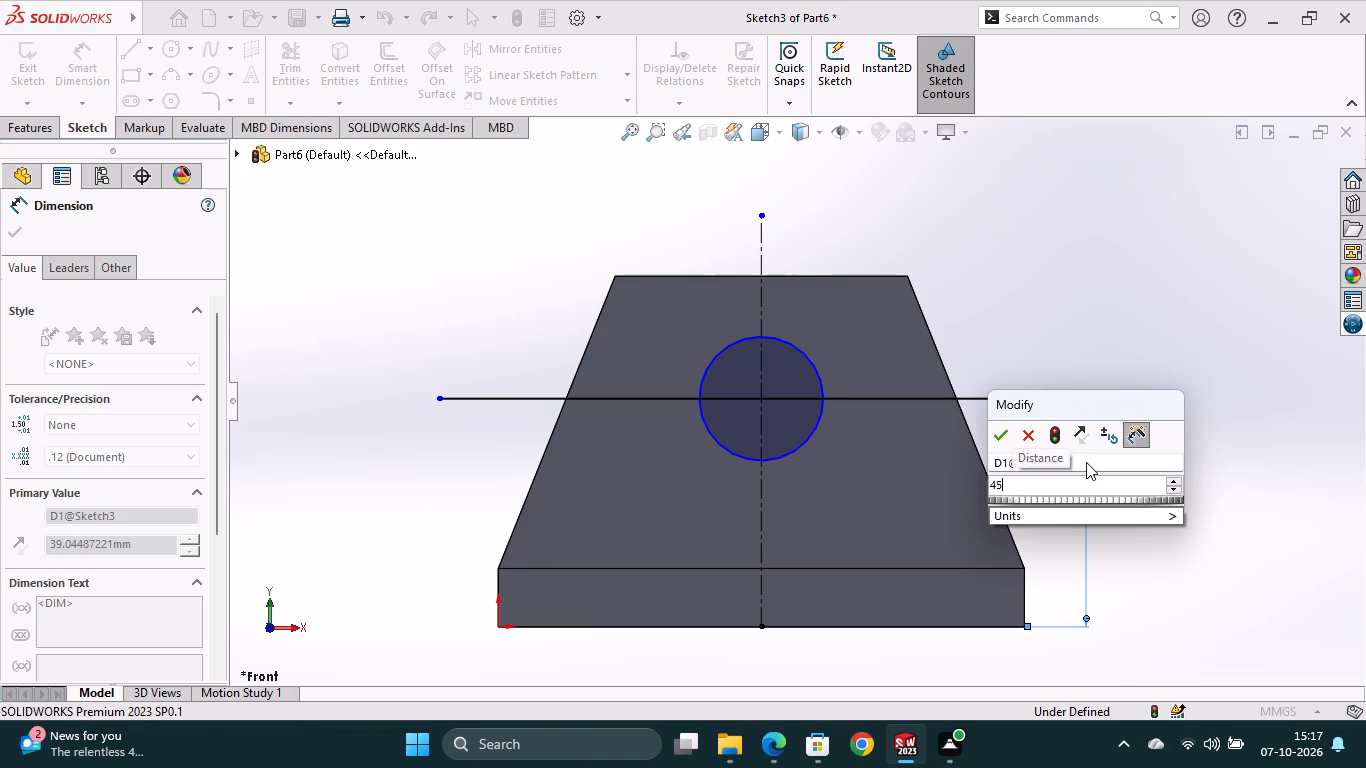
key(Return)
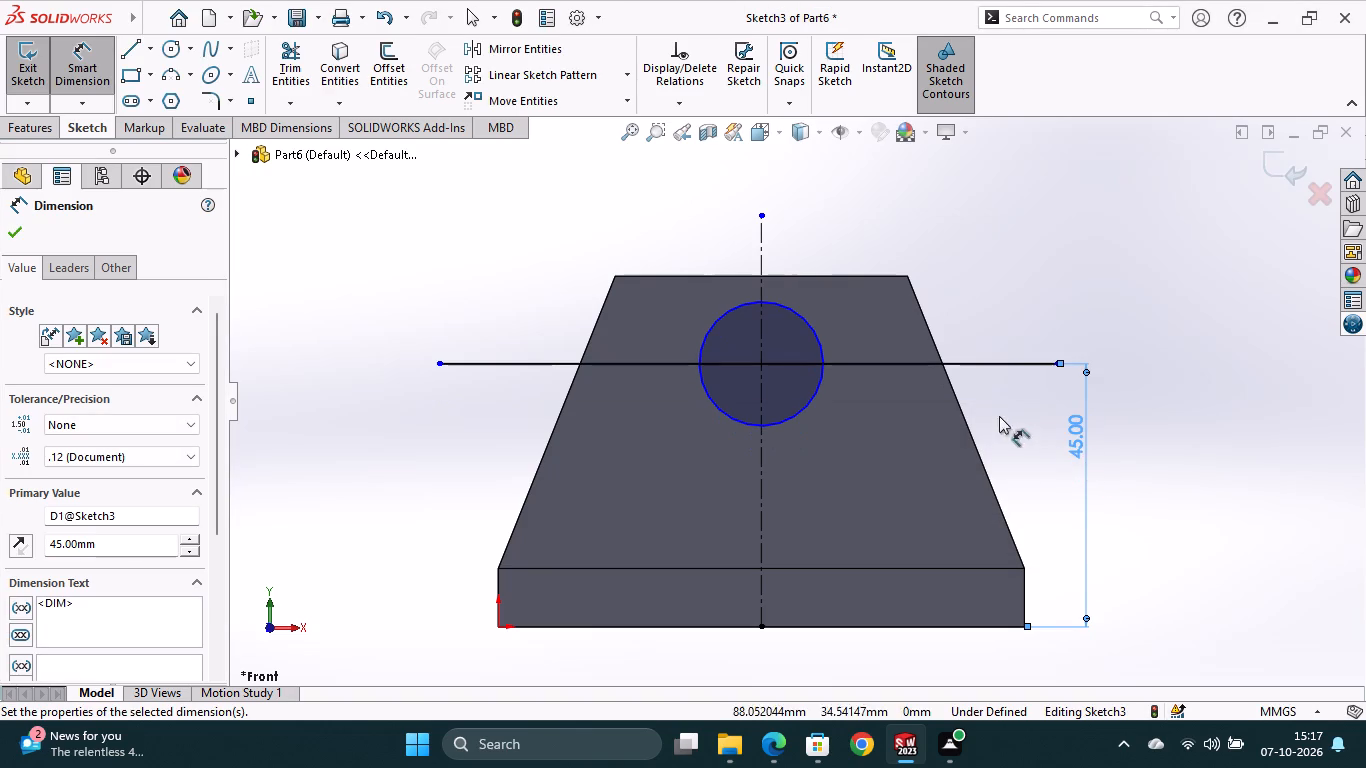
Dimension the circle's diameter as 40 mm.
click(807, 322)
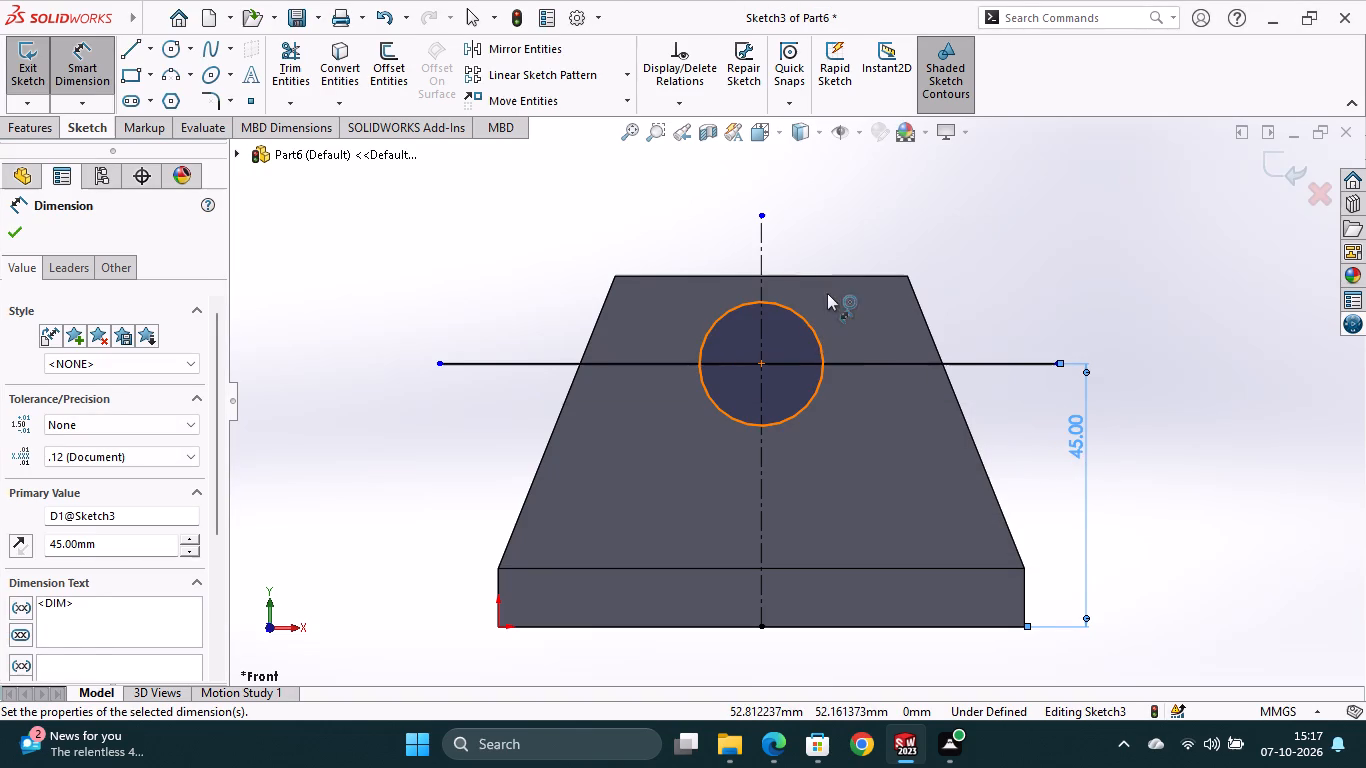
click(833, 252)
key(4)
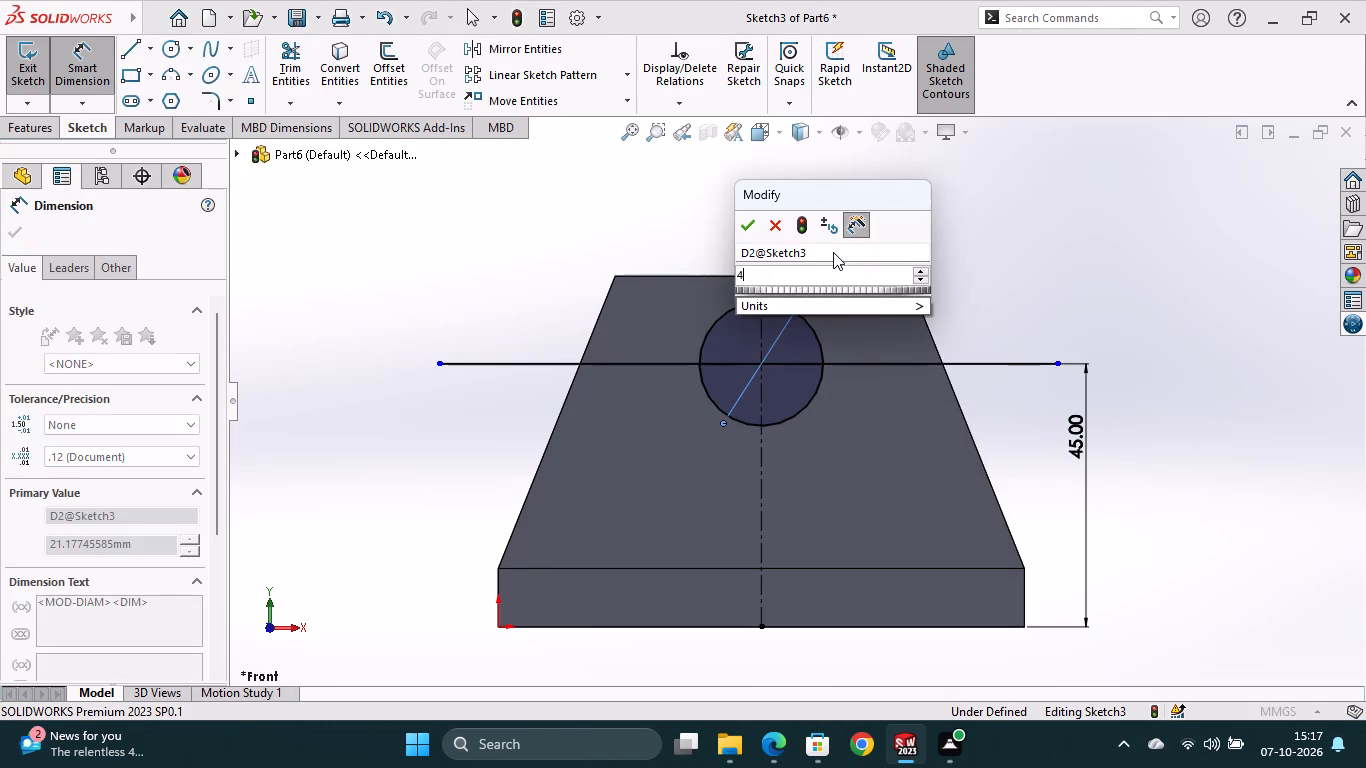
key(0)
key(Return)
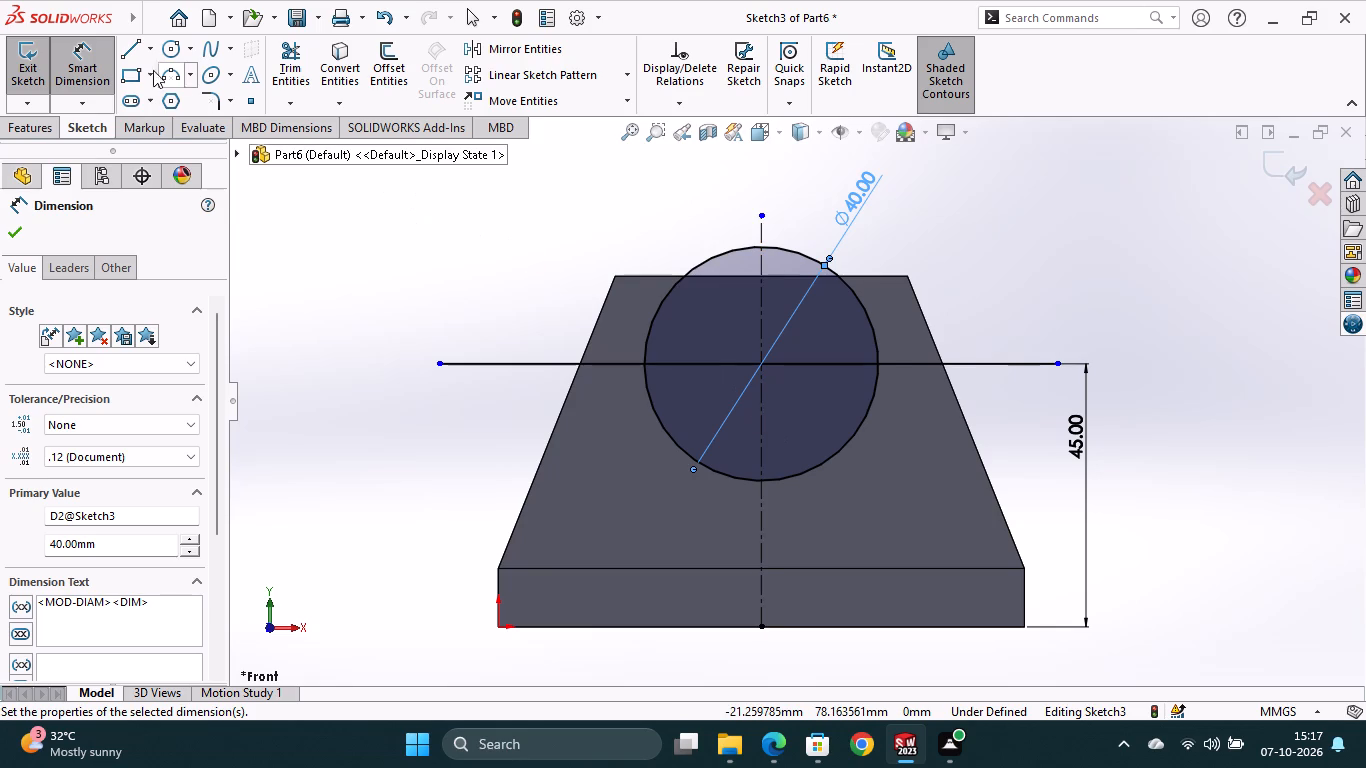
Offset the vertical centerline 10 mm to both sides with Offset Entities, adding dimensions.
click(133, 46)
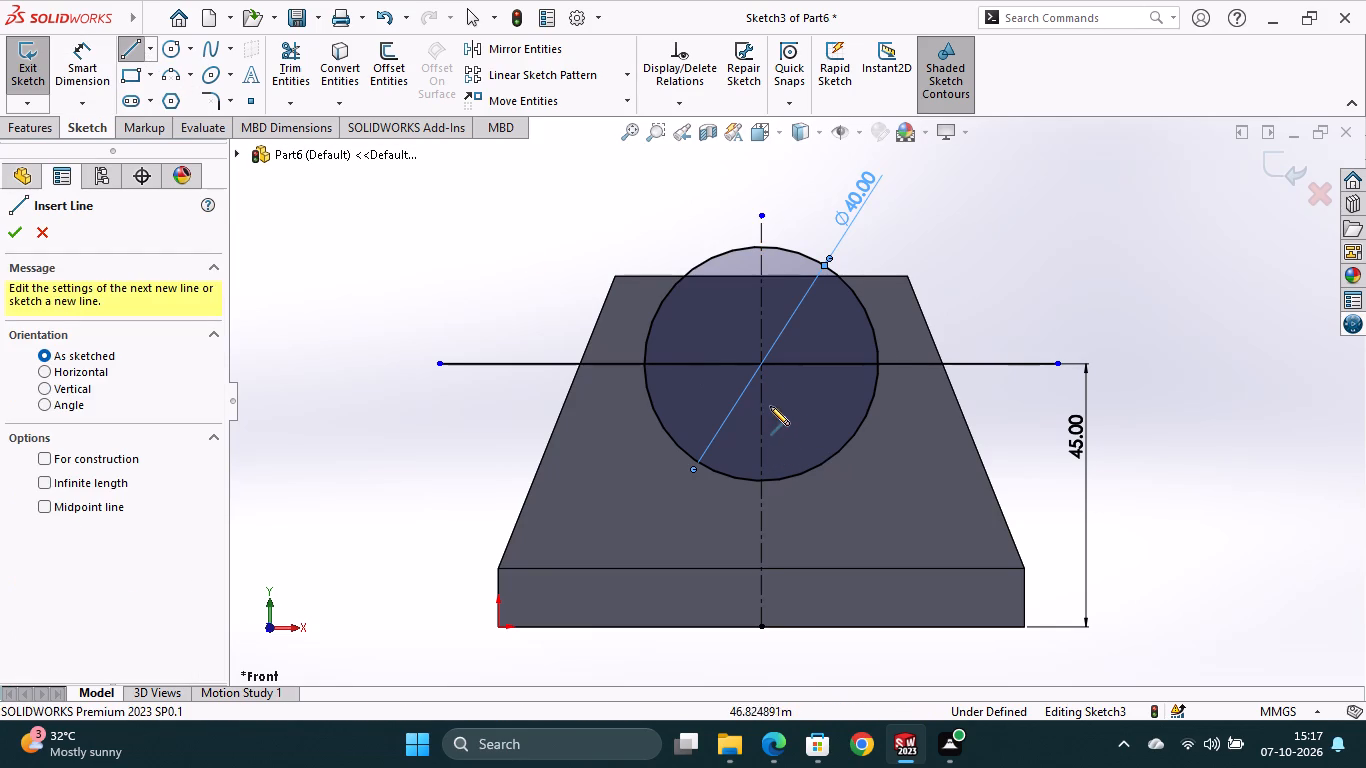
key(Escape)
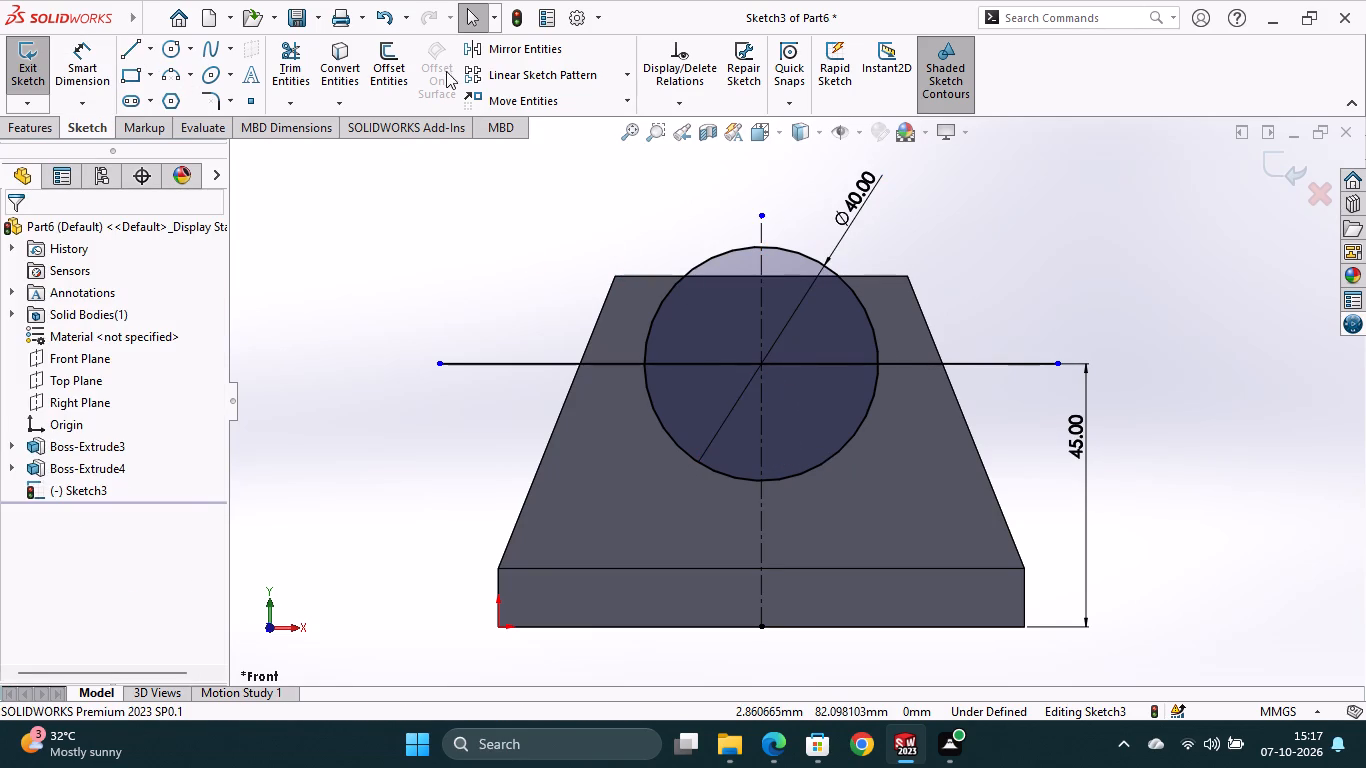
click(388, 68)
click(760, 447)
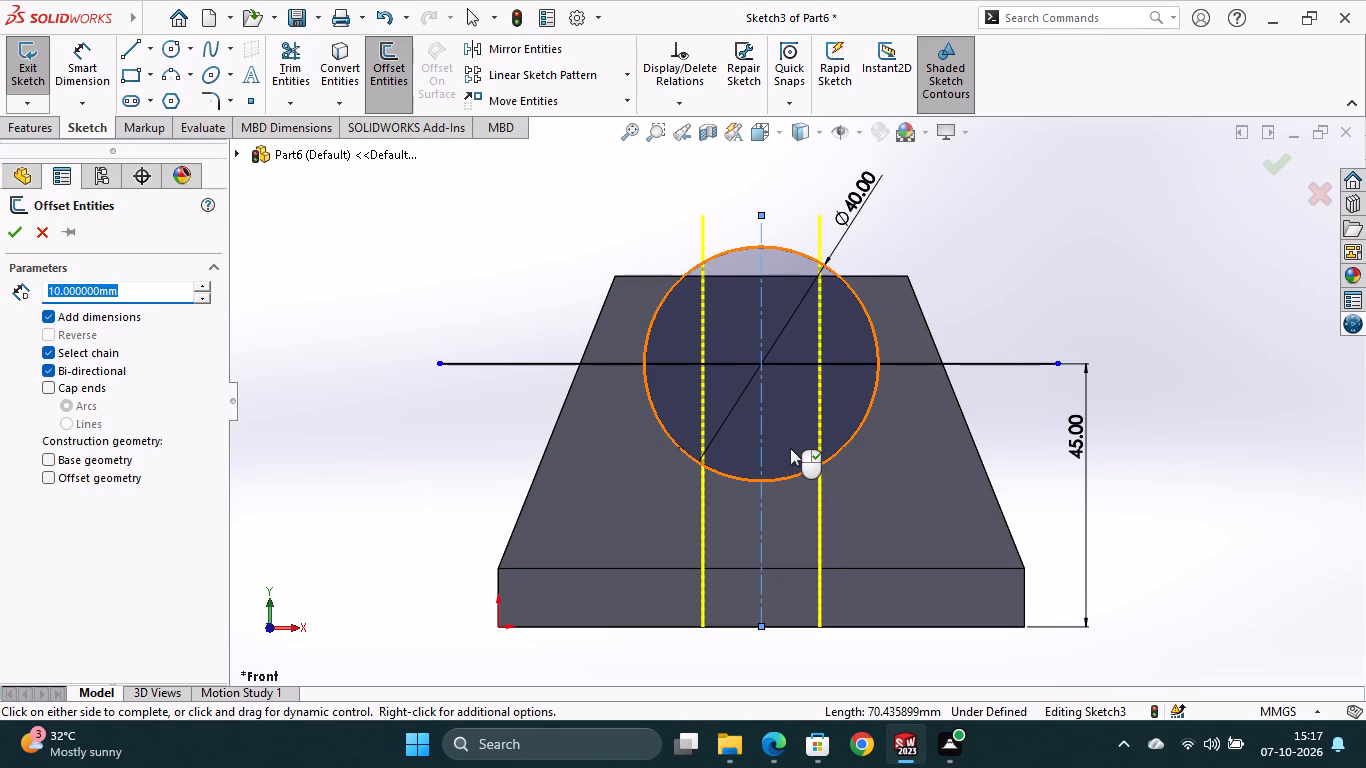
click(1275, 165)
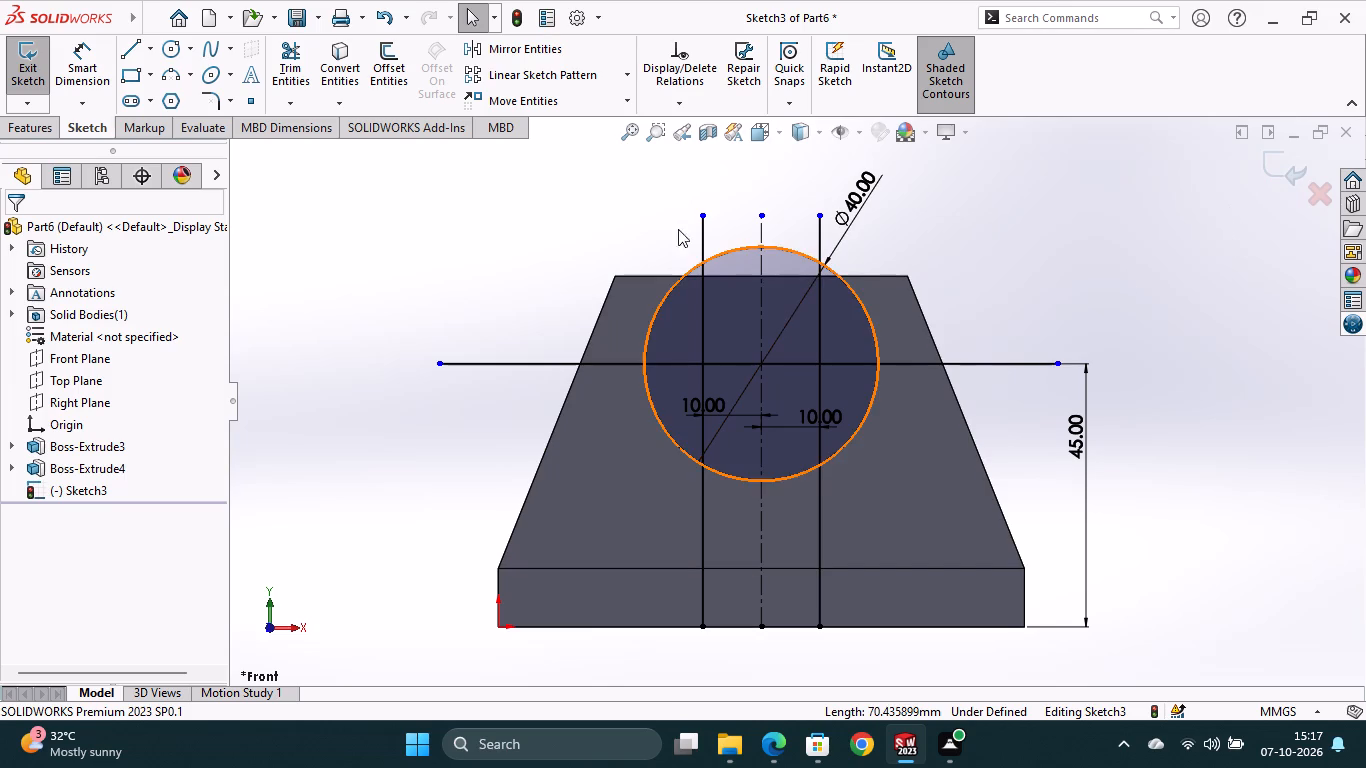
Draw a 20 mm line along the horizontal line between its intersections with the two offset lines.
click(129, 50)
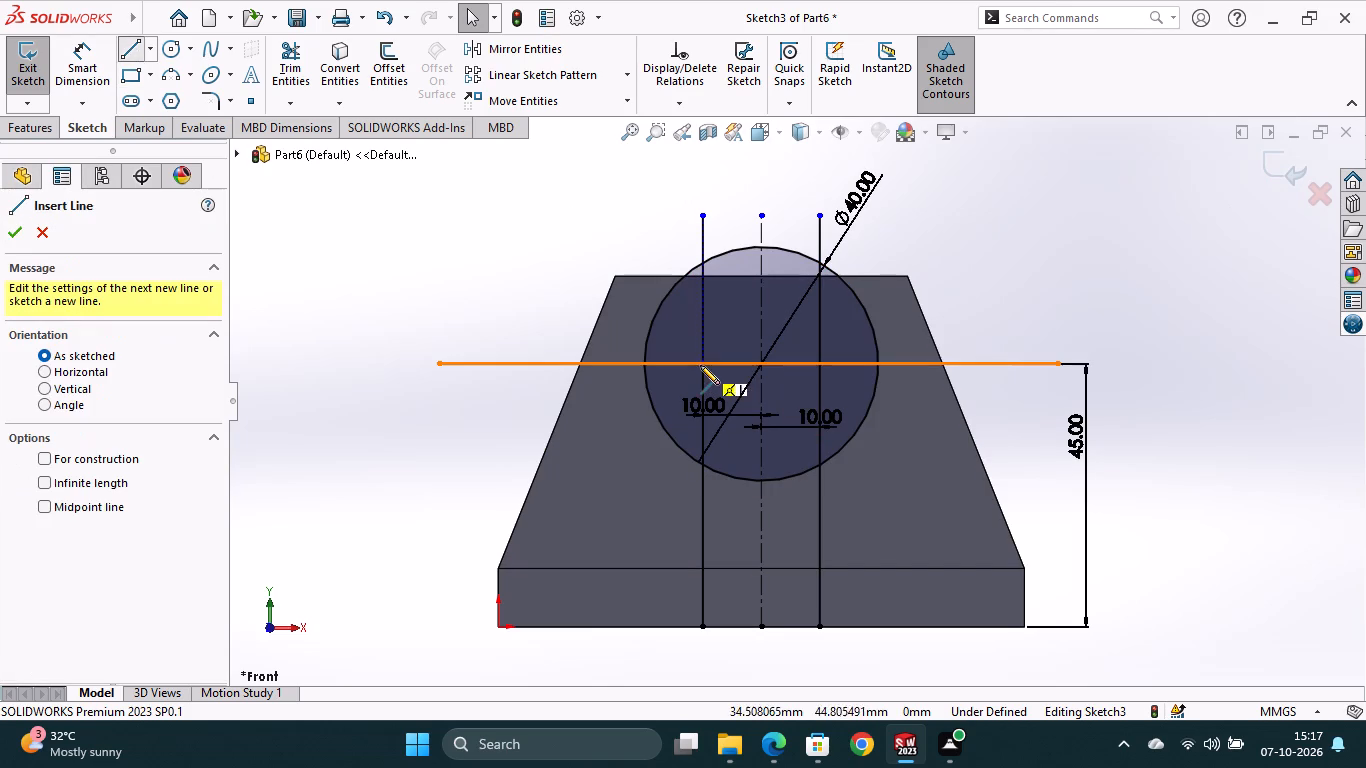
click(704, 363)
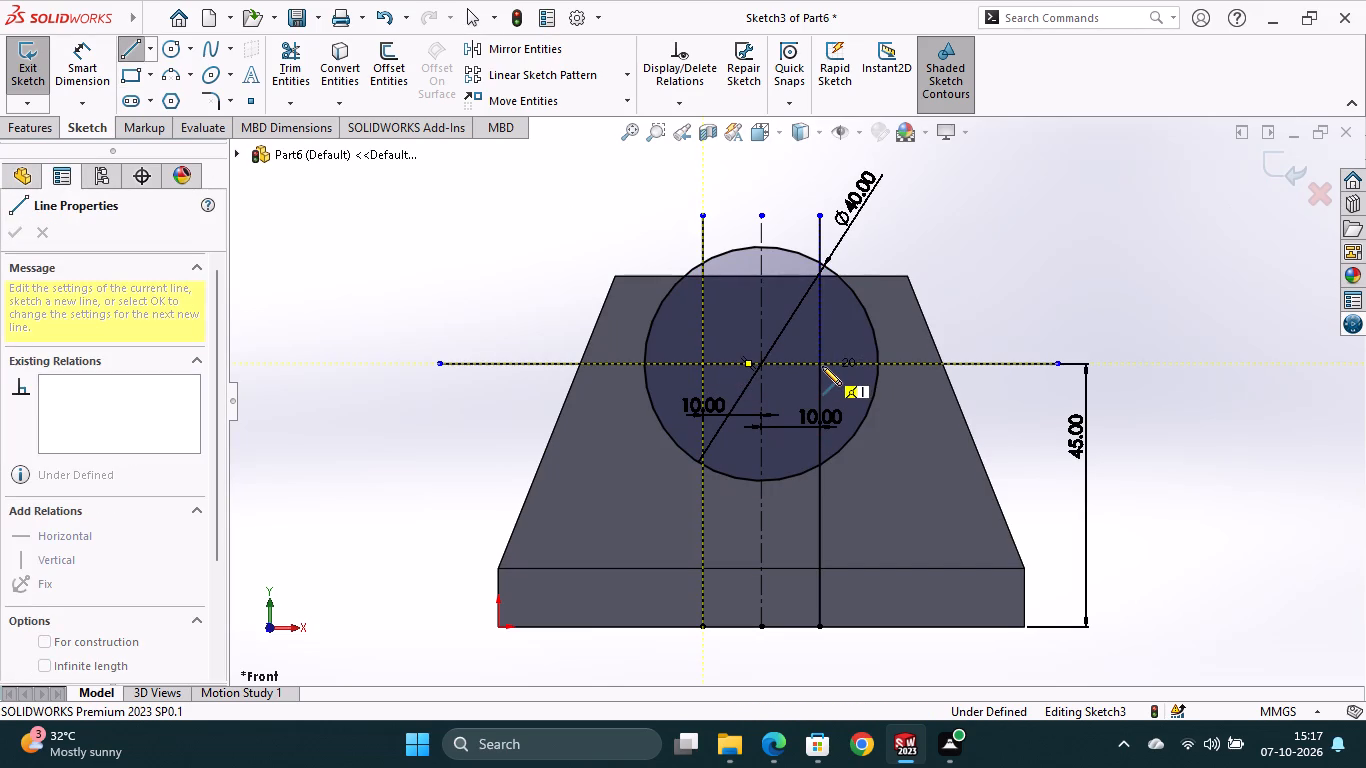
click(820, 363)
key(Escape)
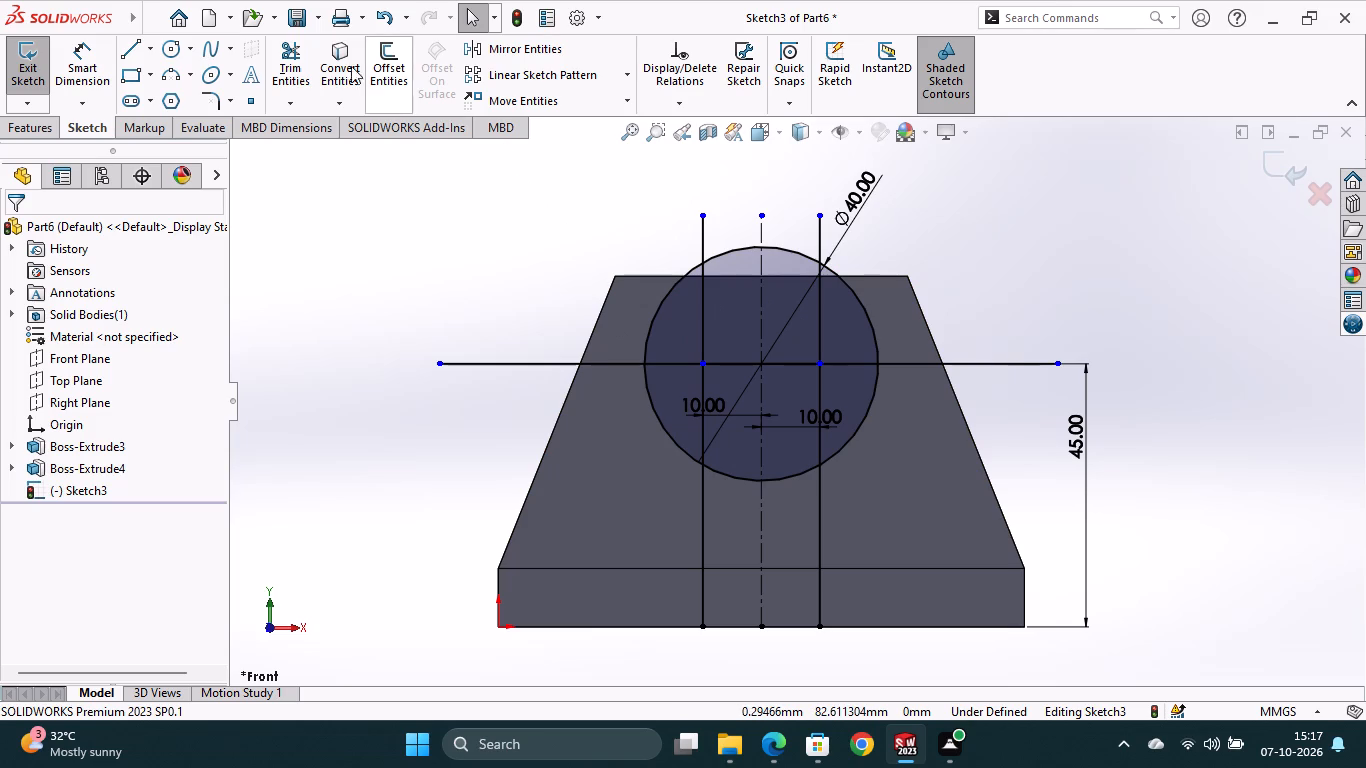
Trim both offset lines above the horizontal line, and the horizontal line's stretches between the offset lines and the circle.
click(294, 68)
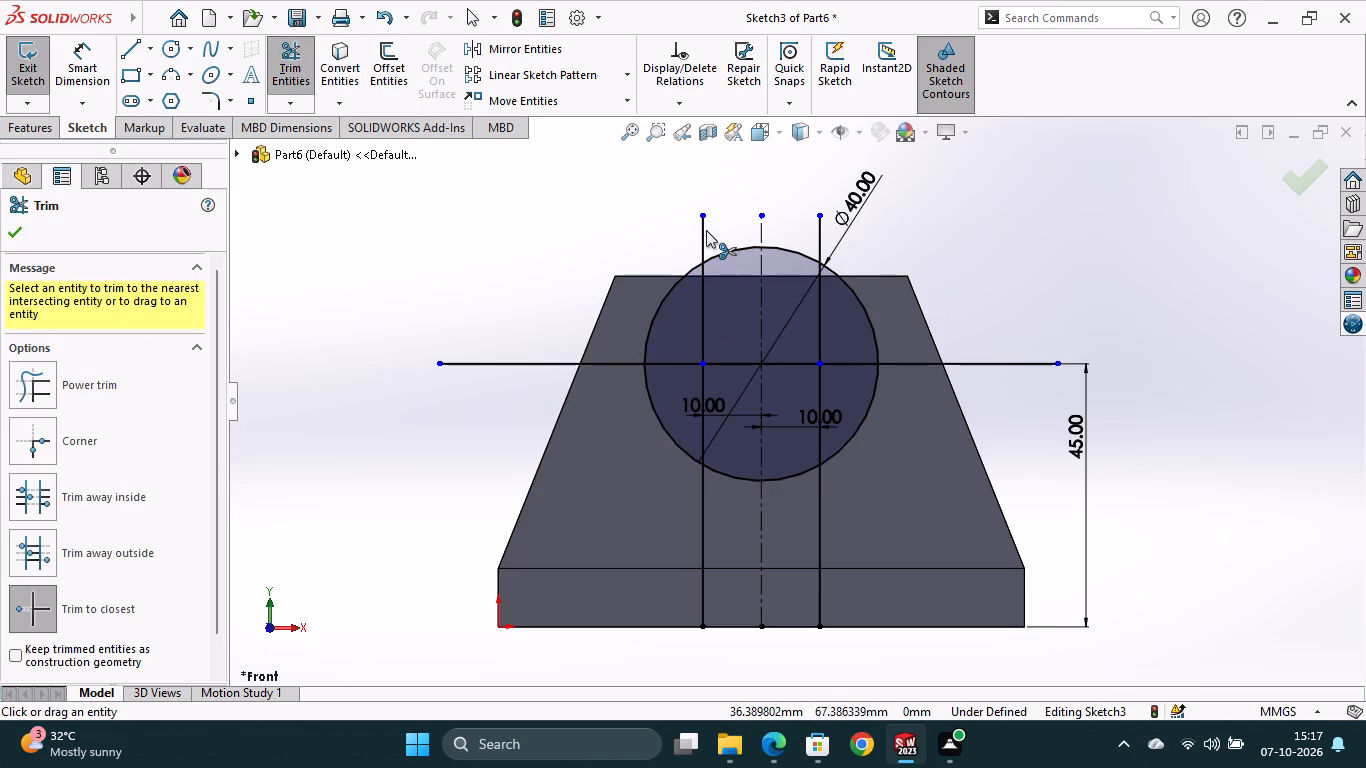
click(701, 232)
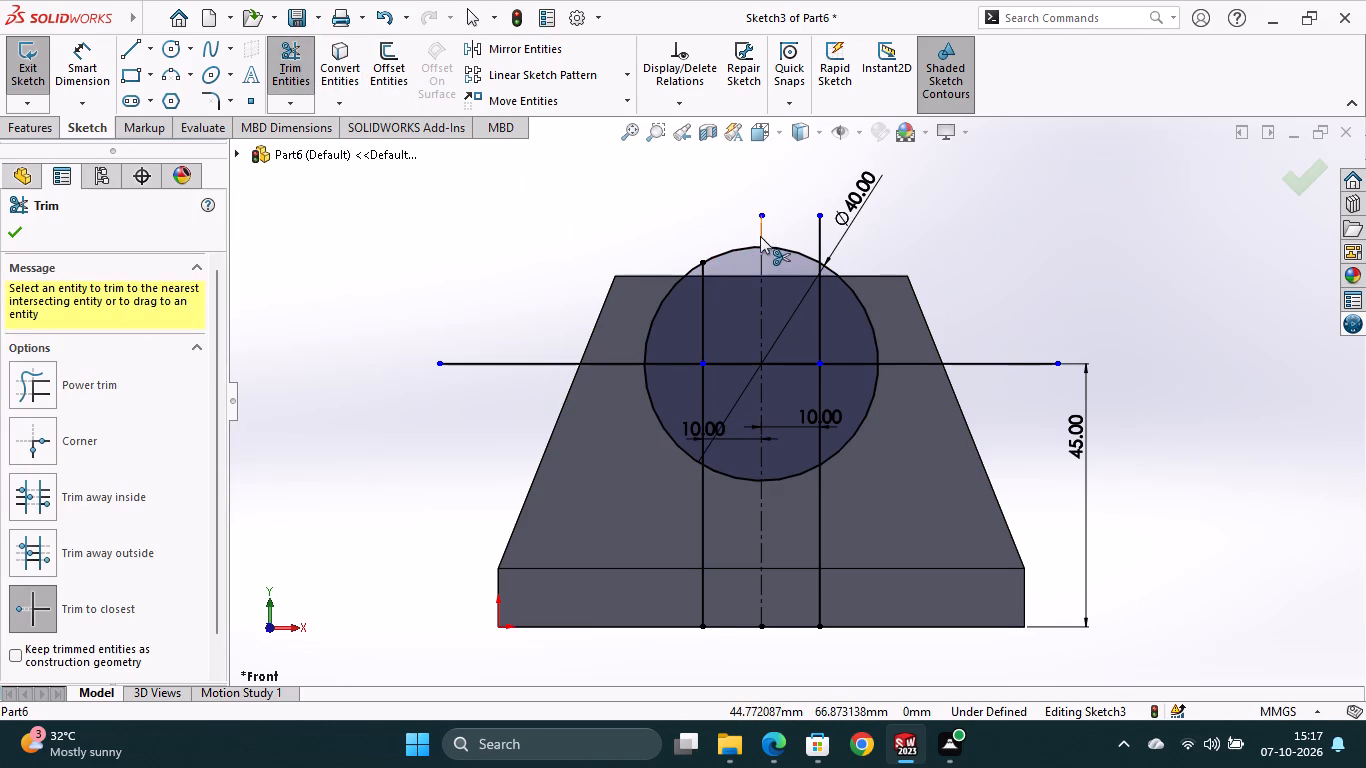
click(819, 240)
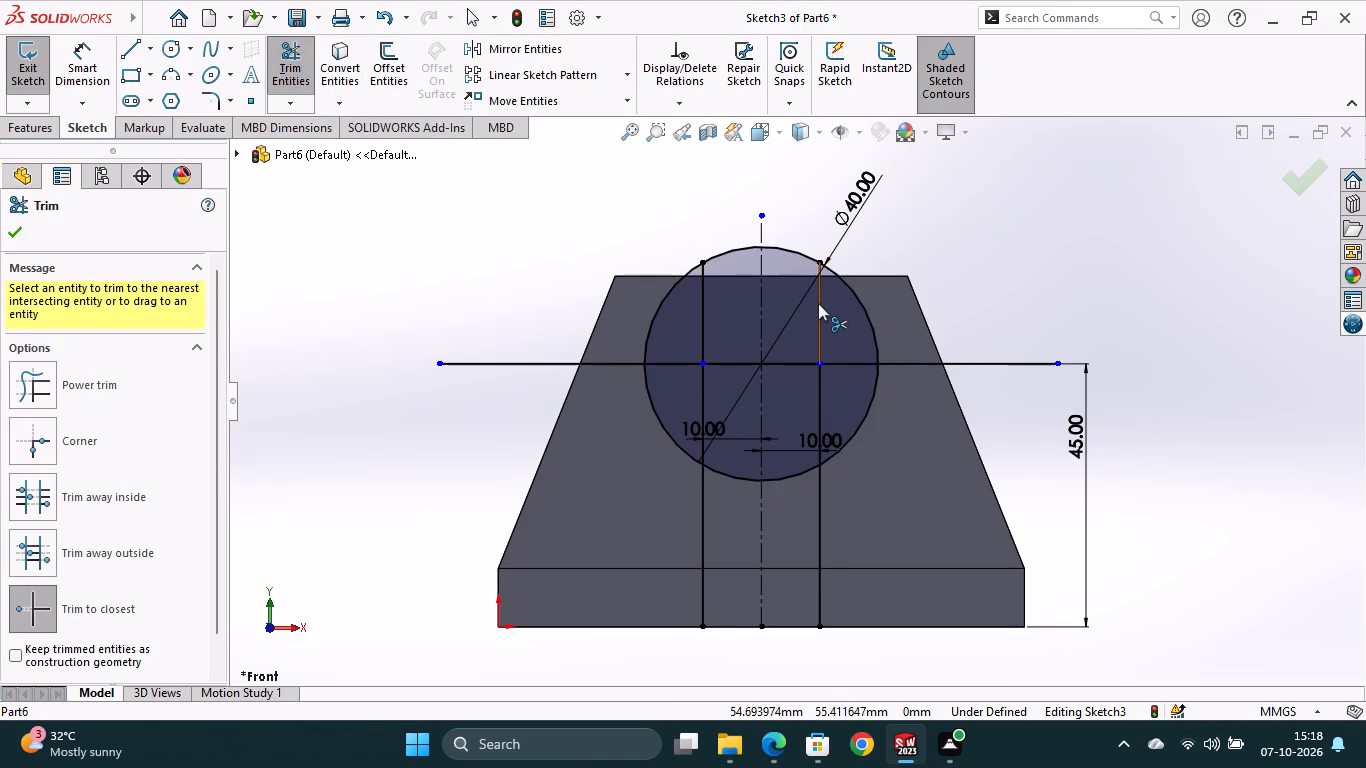
click(818, 303)
click(700, 321)
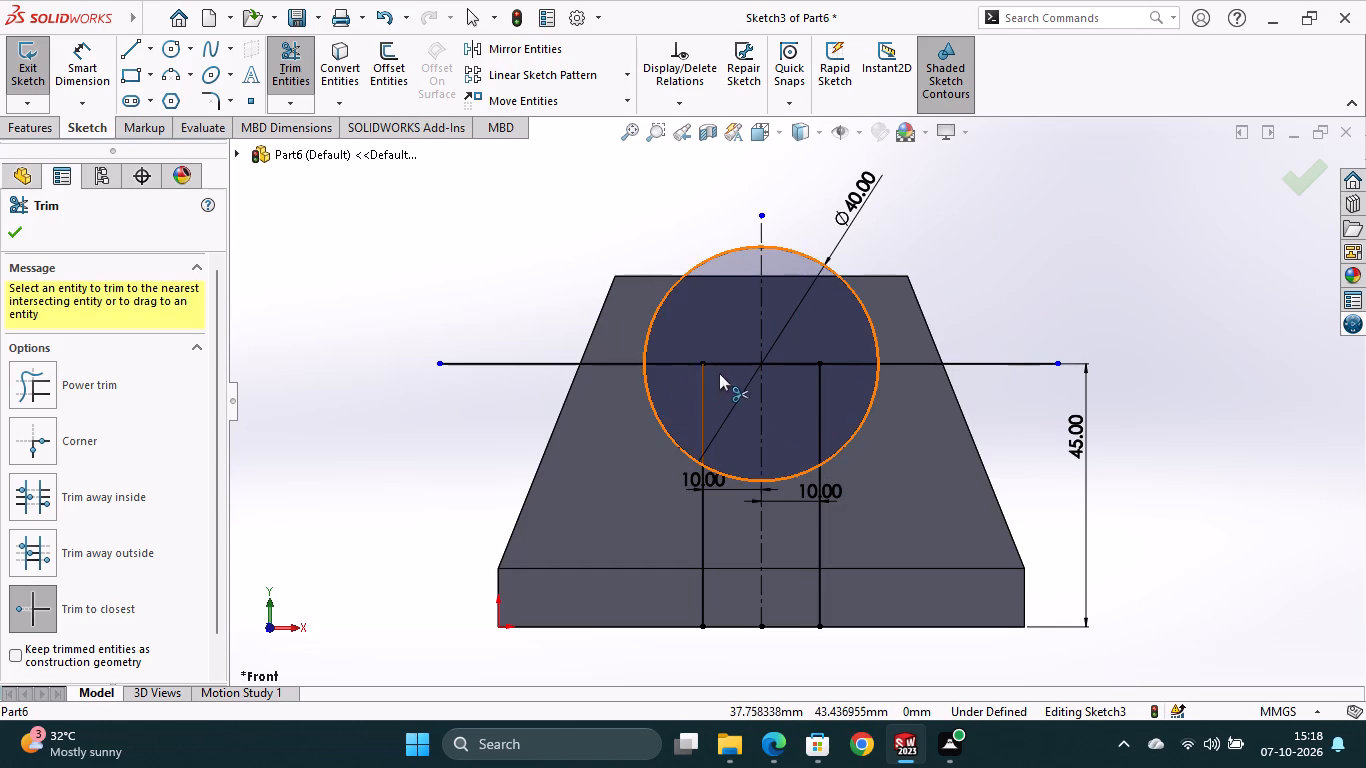
click(676, 363)
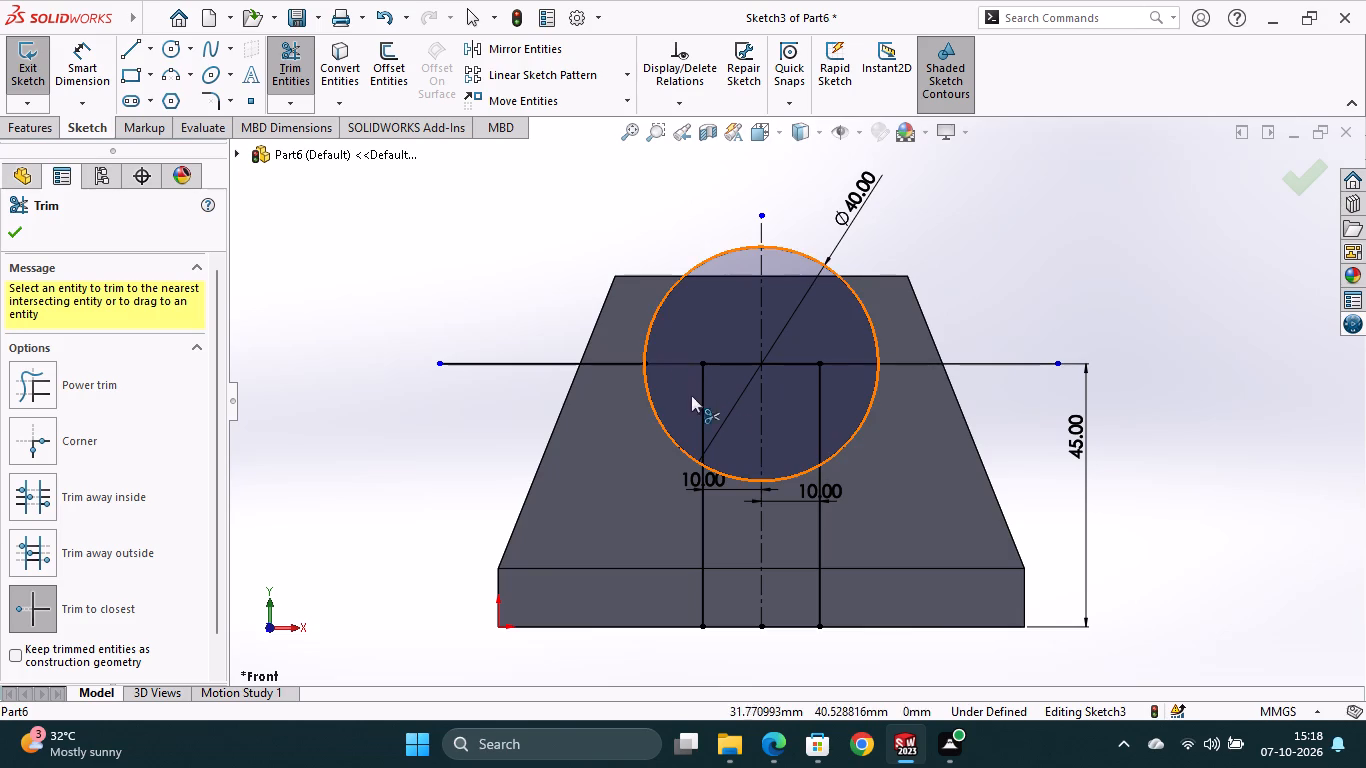
click(848, 361)
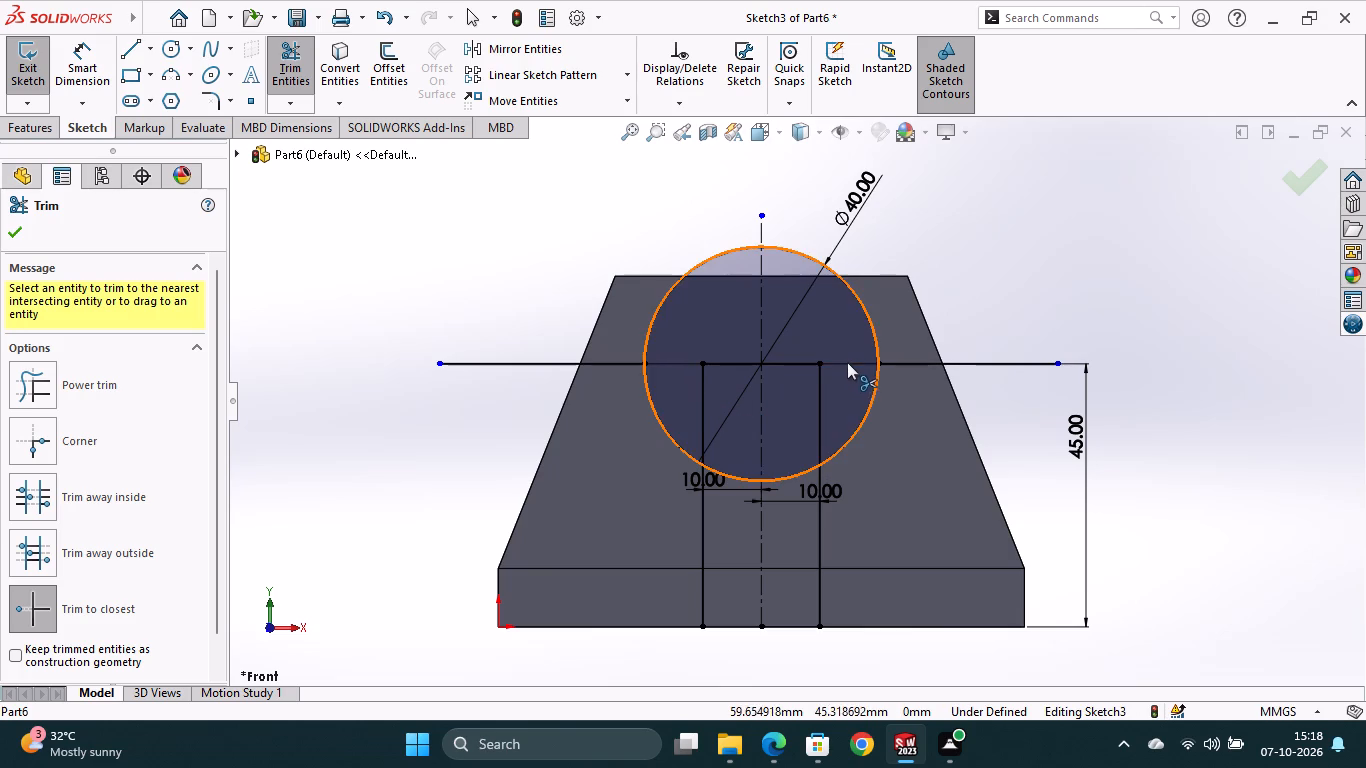
Trim the circle's bottom arc between the offset lines, the offset lines below the circle, and the horizontal line's outer ends.
click(715, 468)
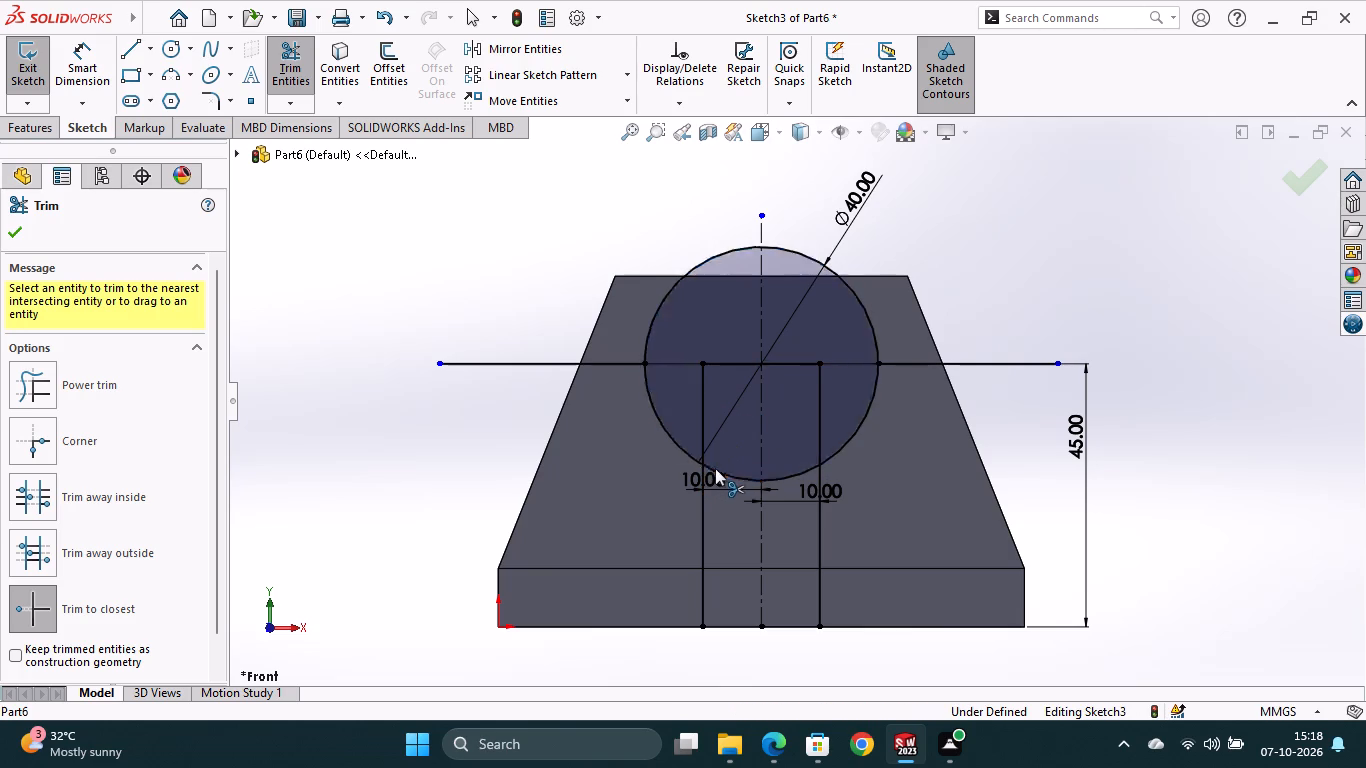
click(784, 474)
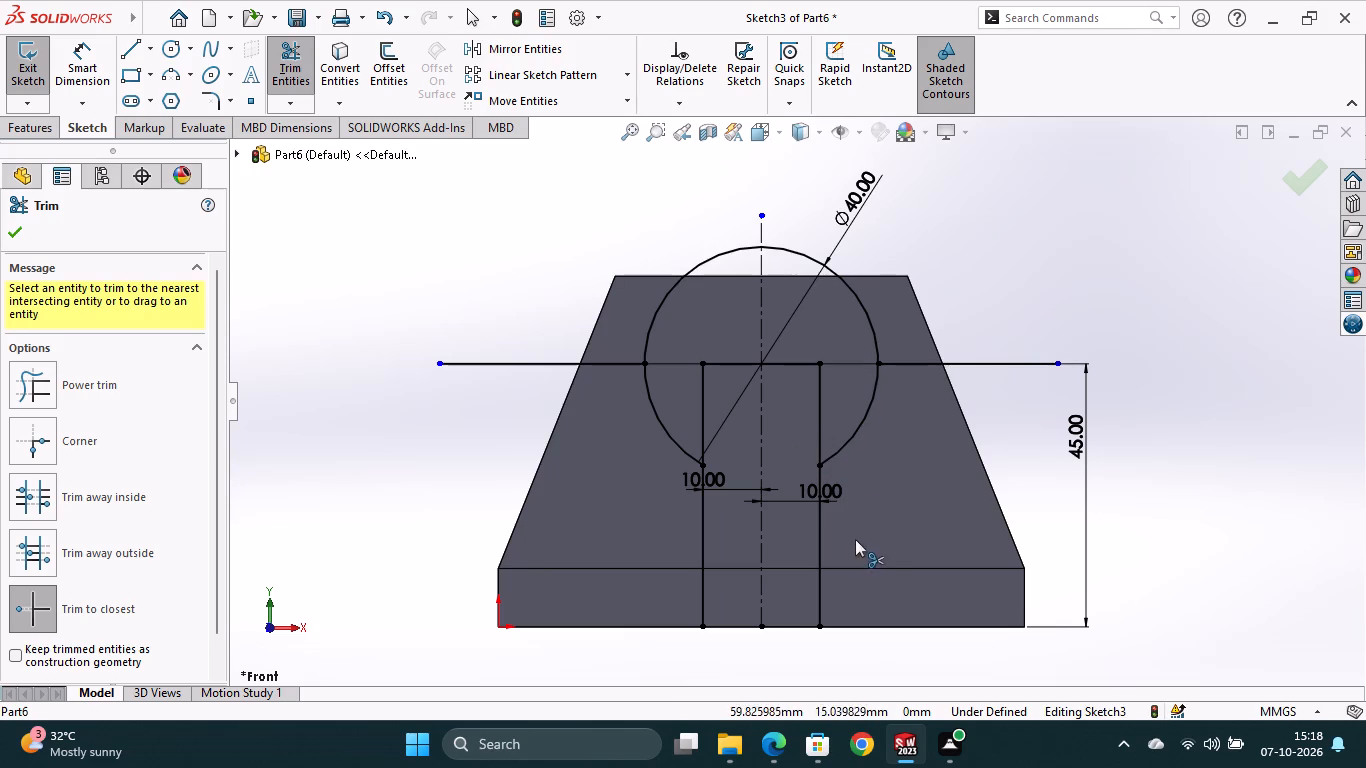
click(701, 531)
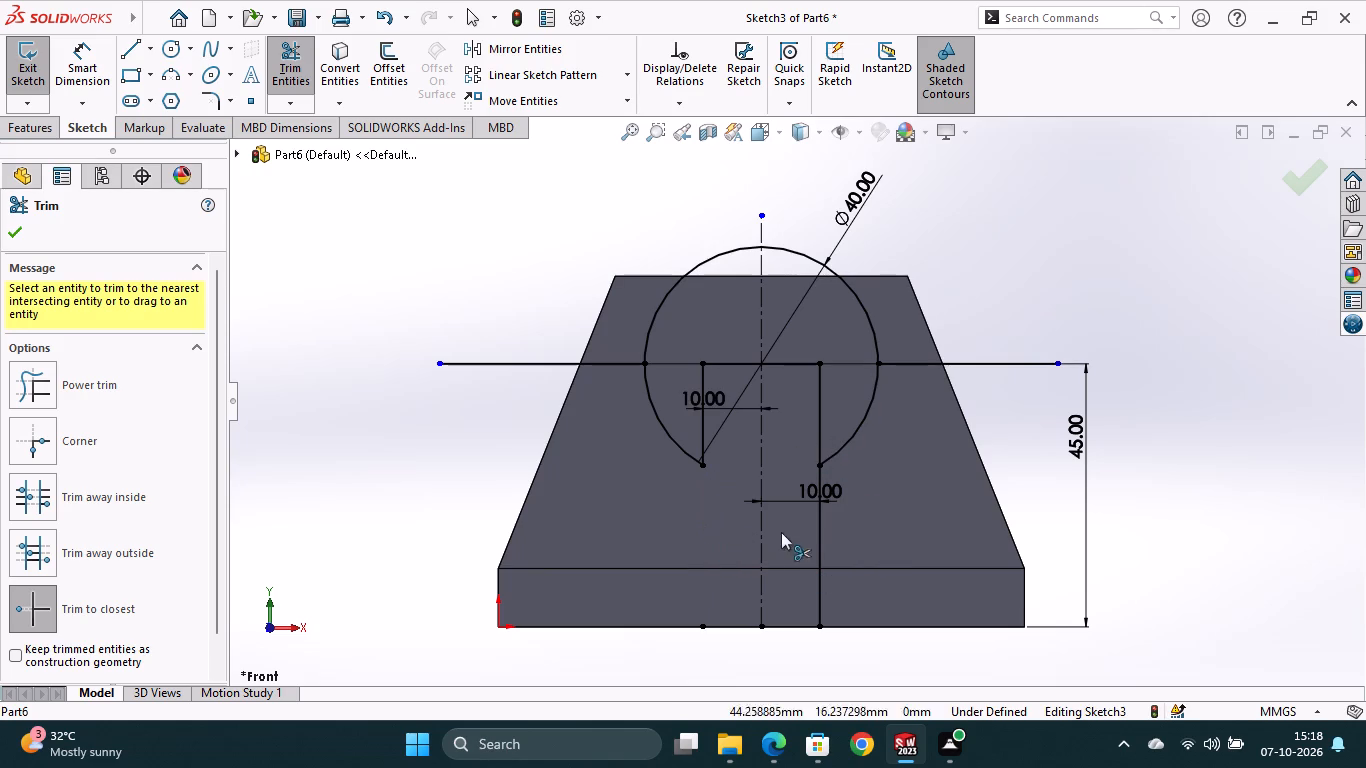
click(816, 538)
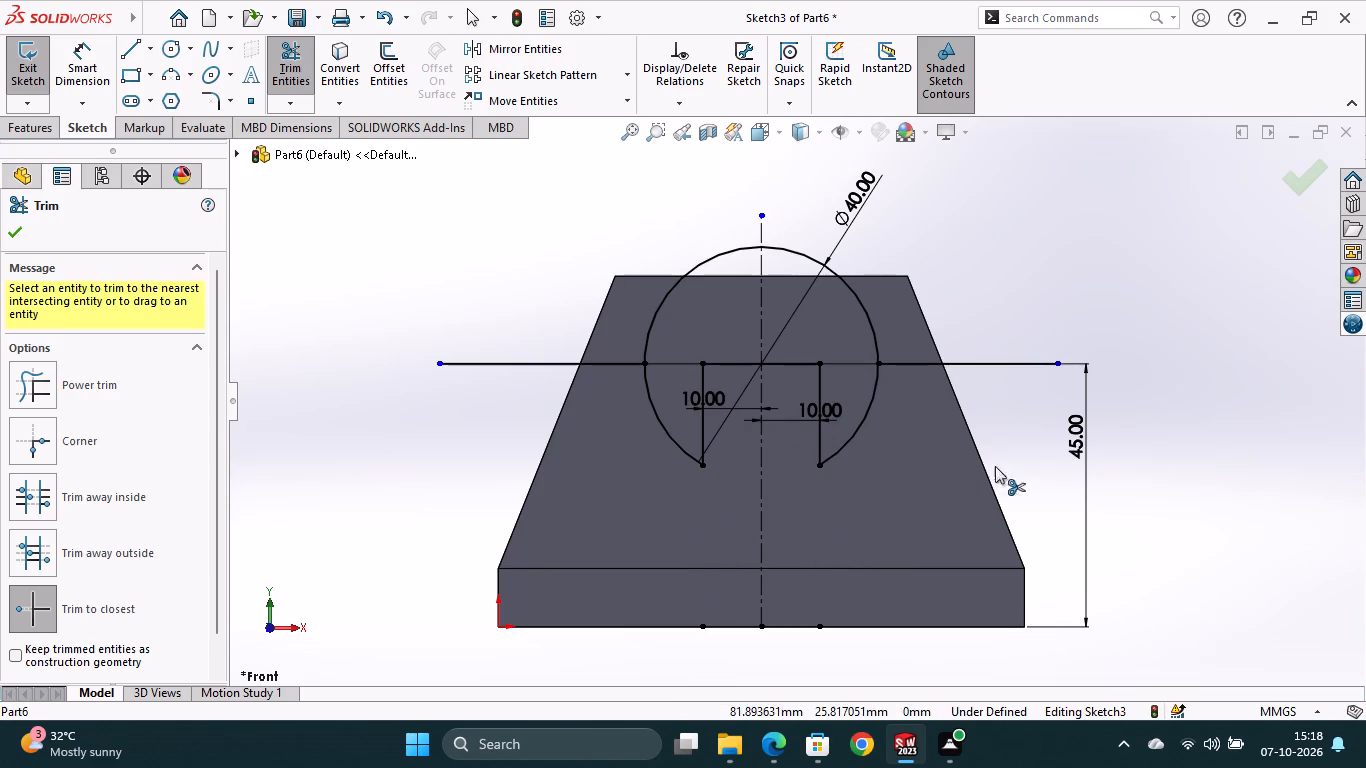
click(993, 362)
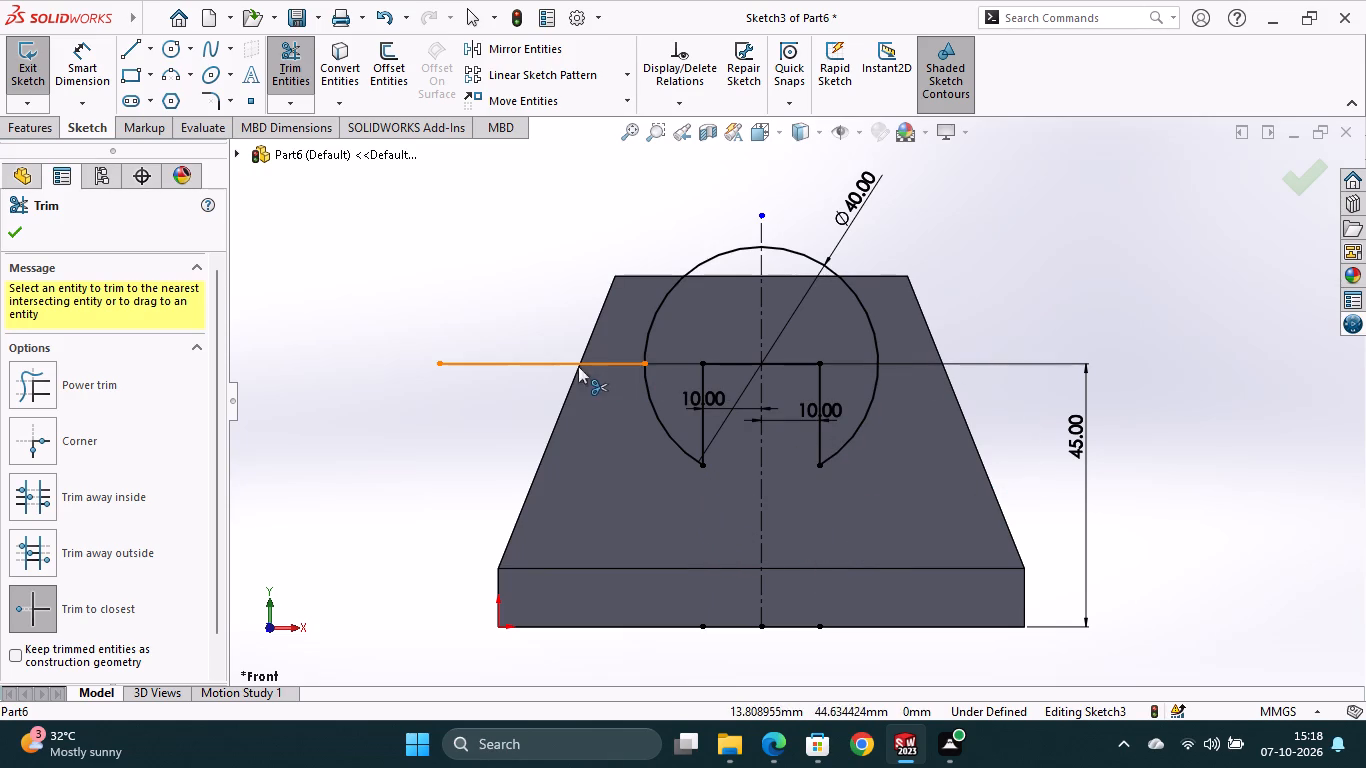
click(549, 364)
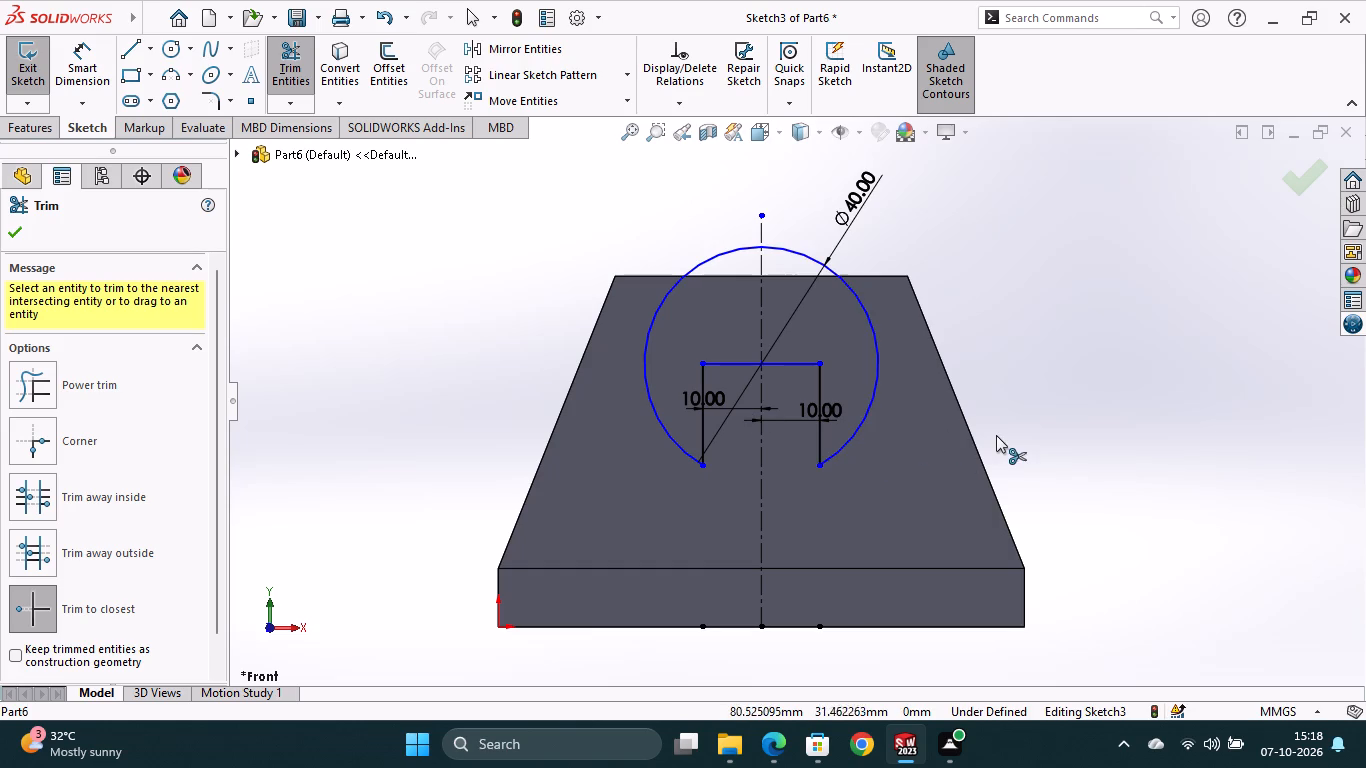
key(Escape)
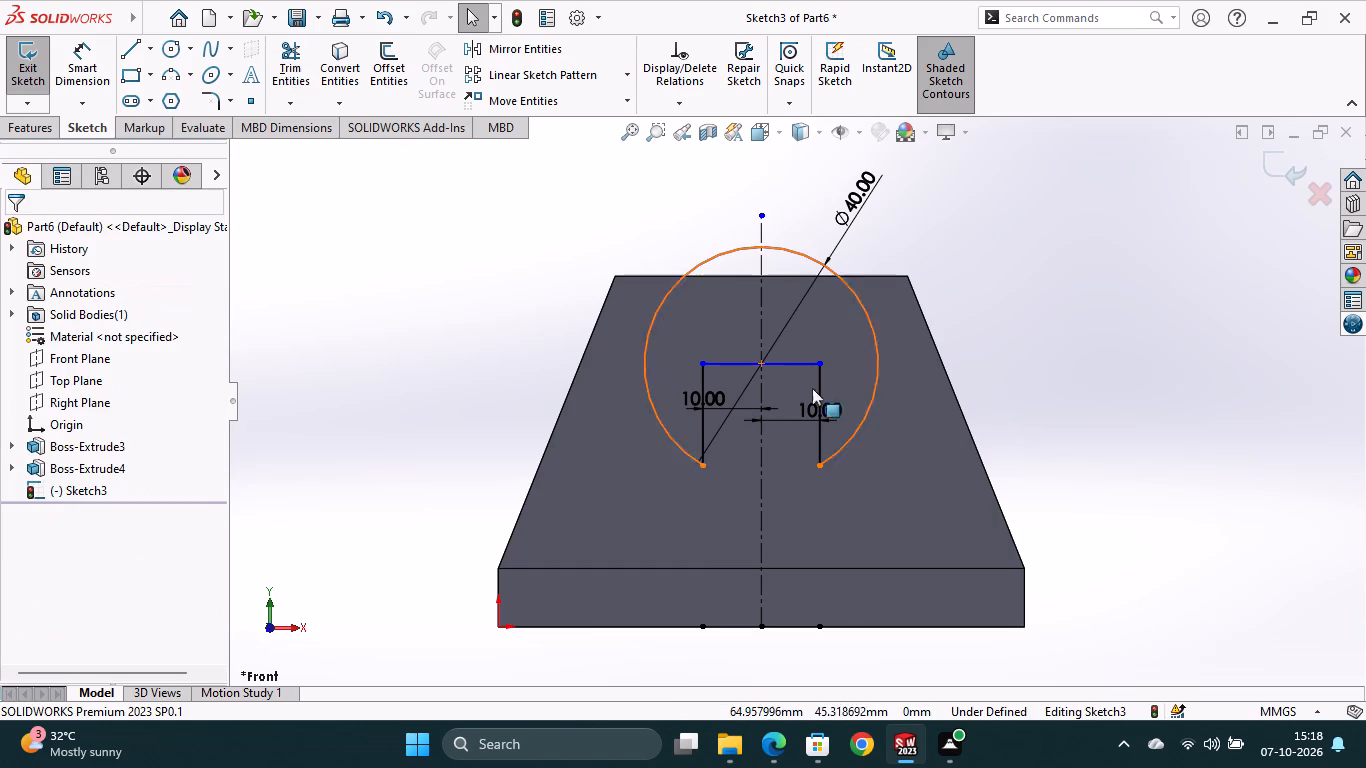
key(Escape)
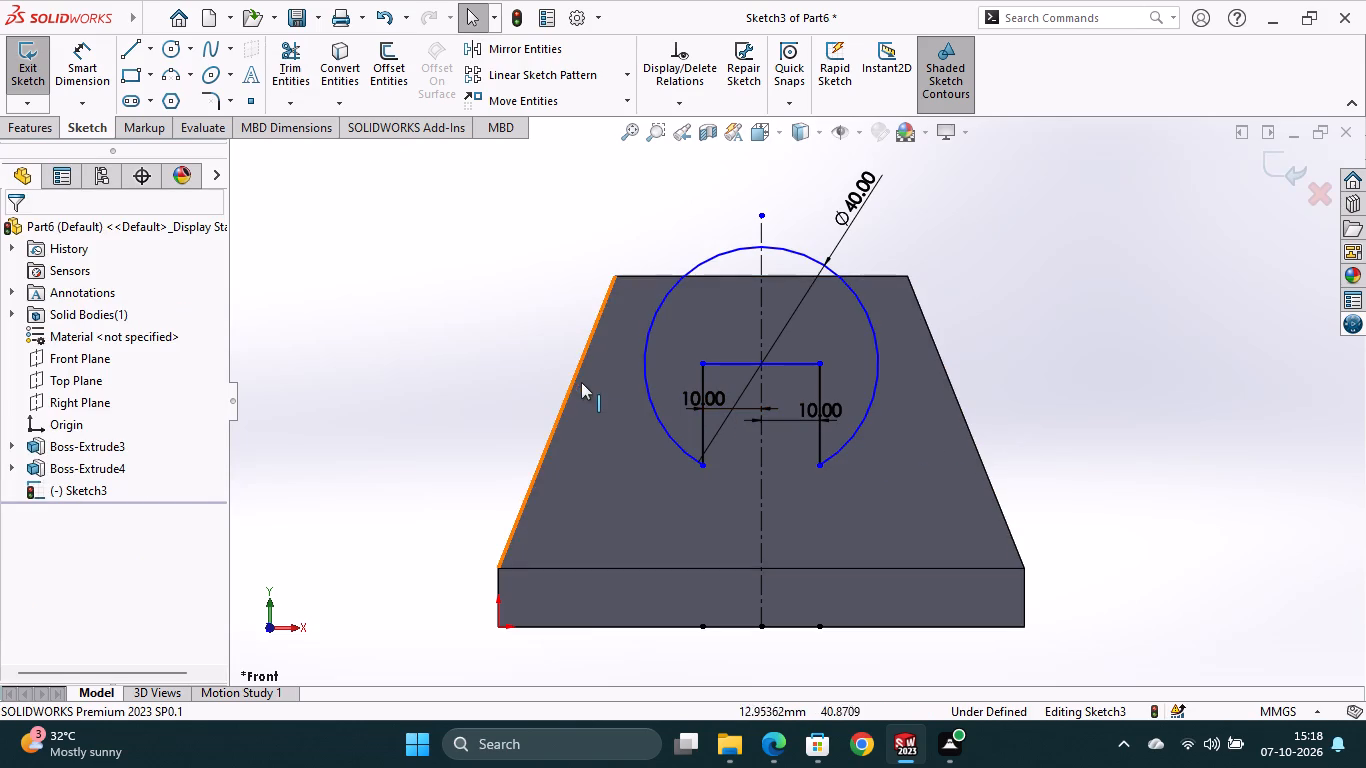
Add a 20 mm length dimension to the short horizontal line inside the circle.
click(69, 70)
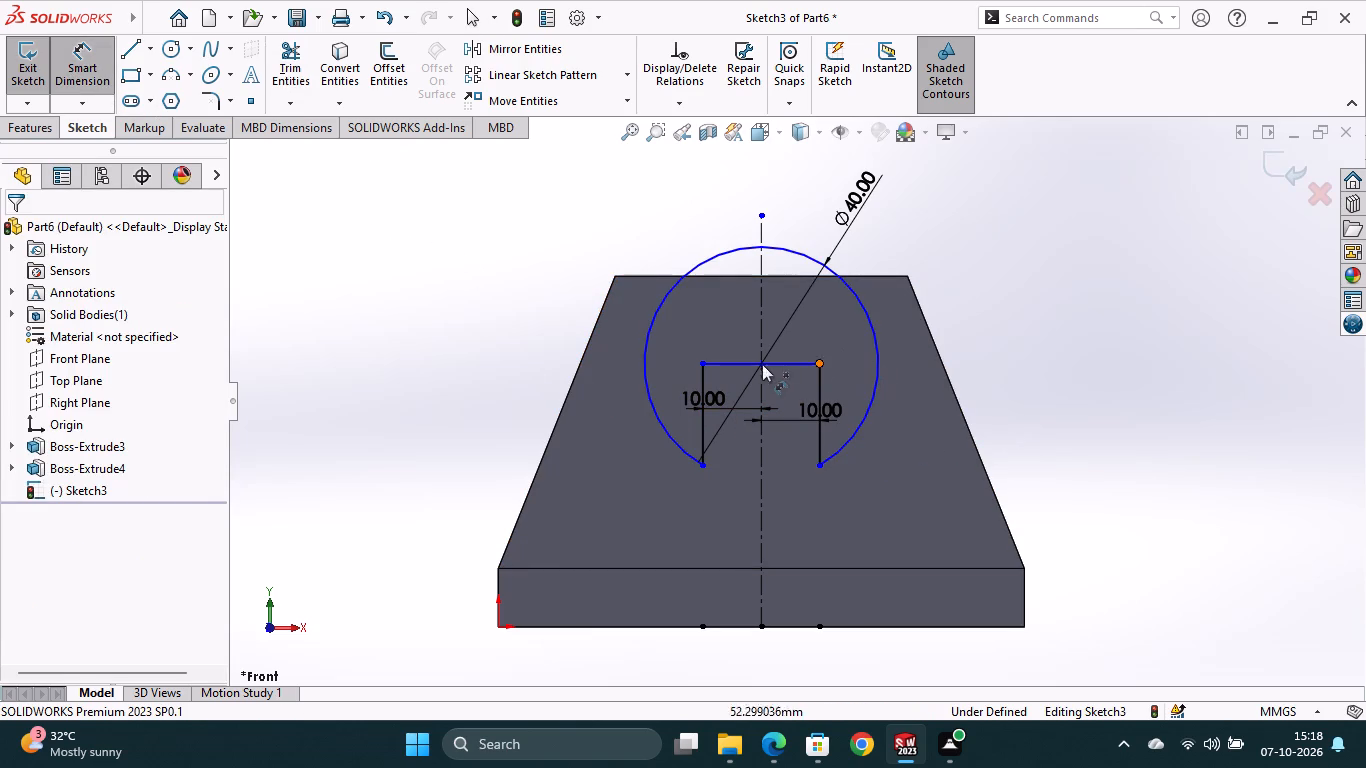
click(788, 363)
click(766, 330)
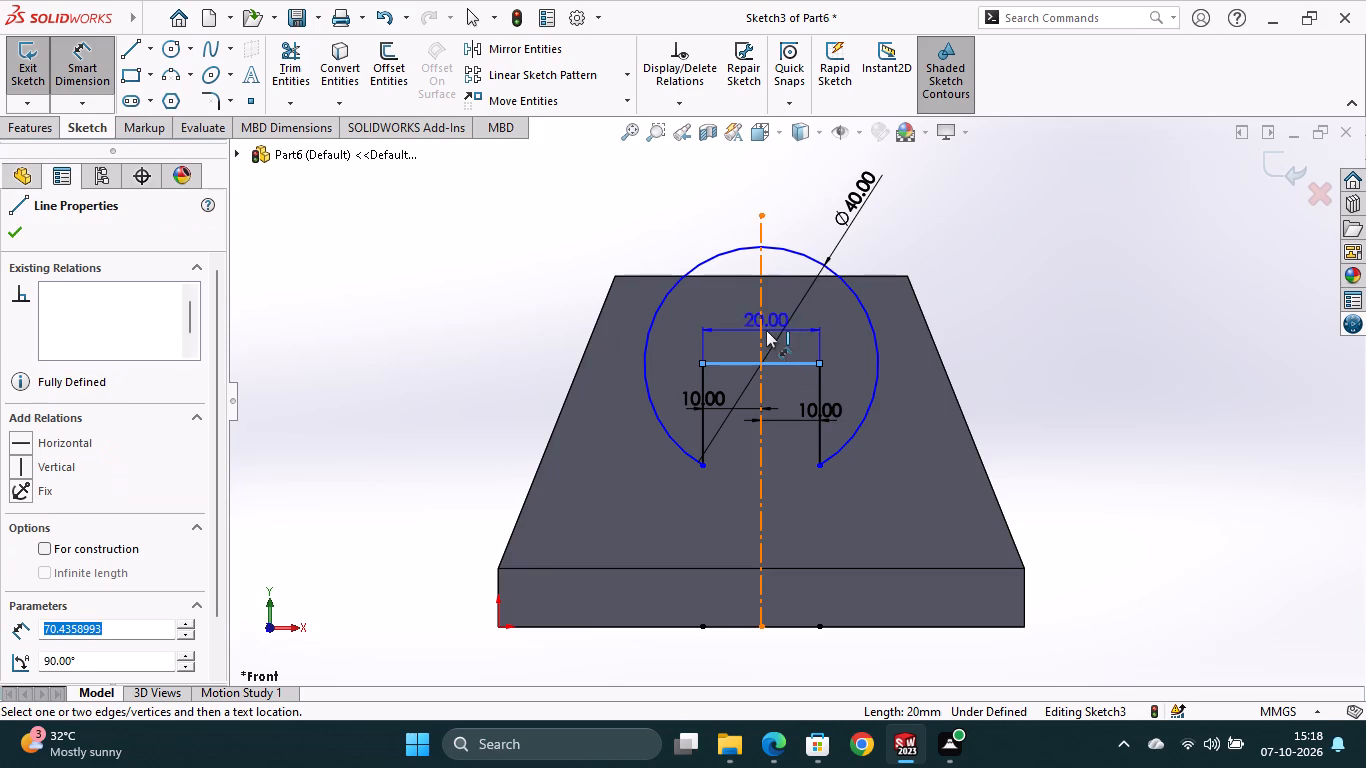
key(Escape)
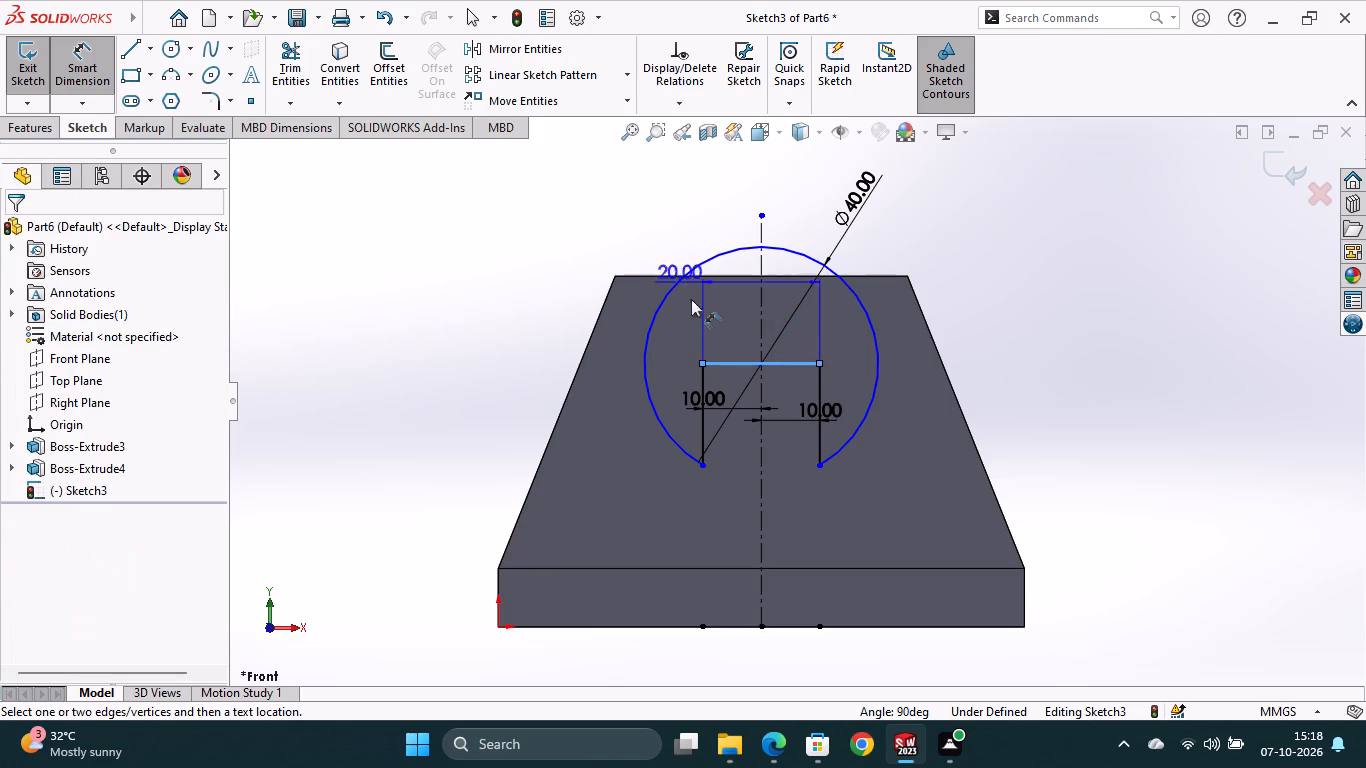
click(753, 341)
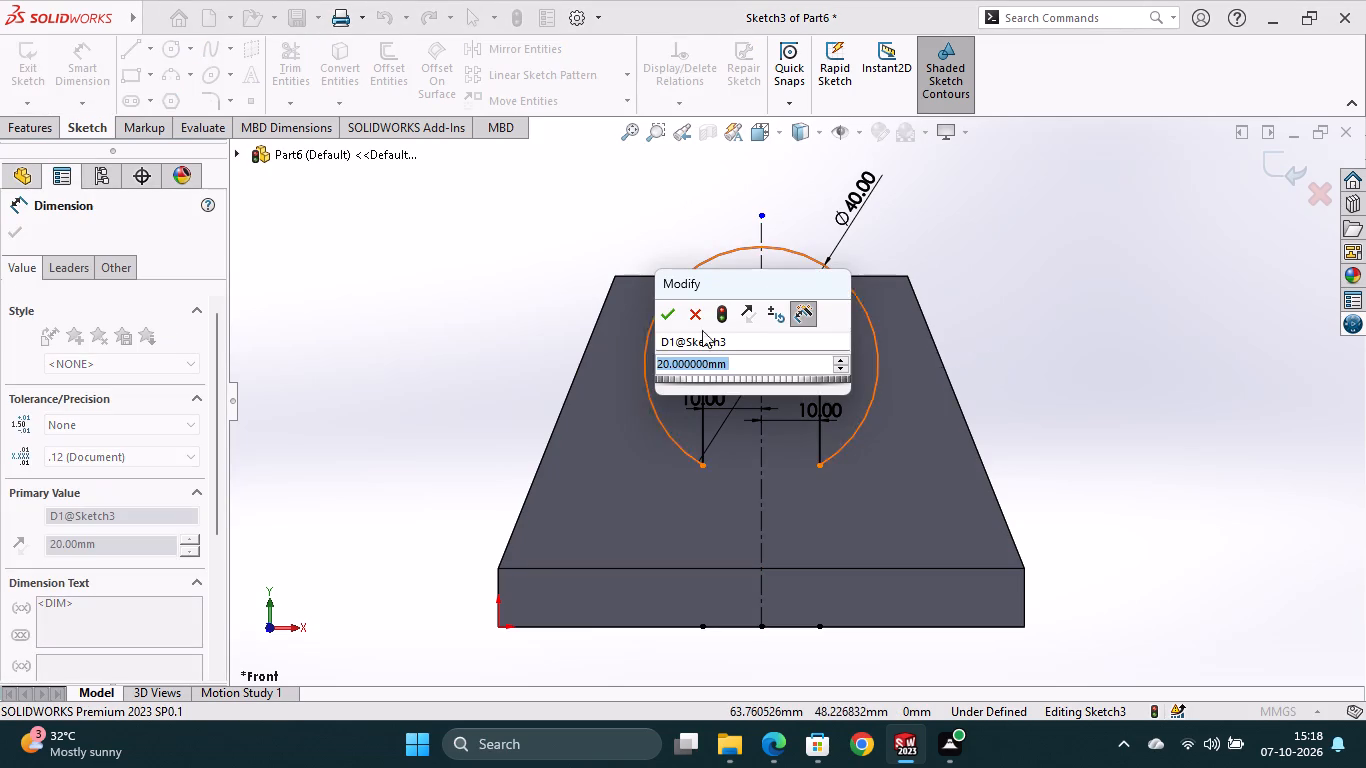
click(672, 316)
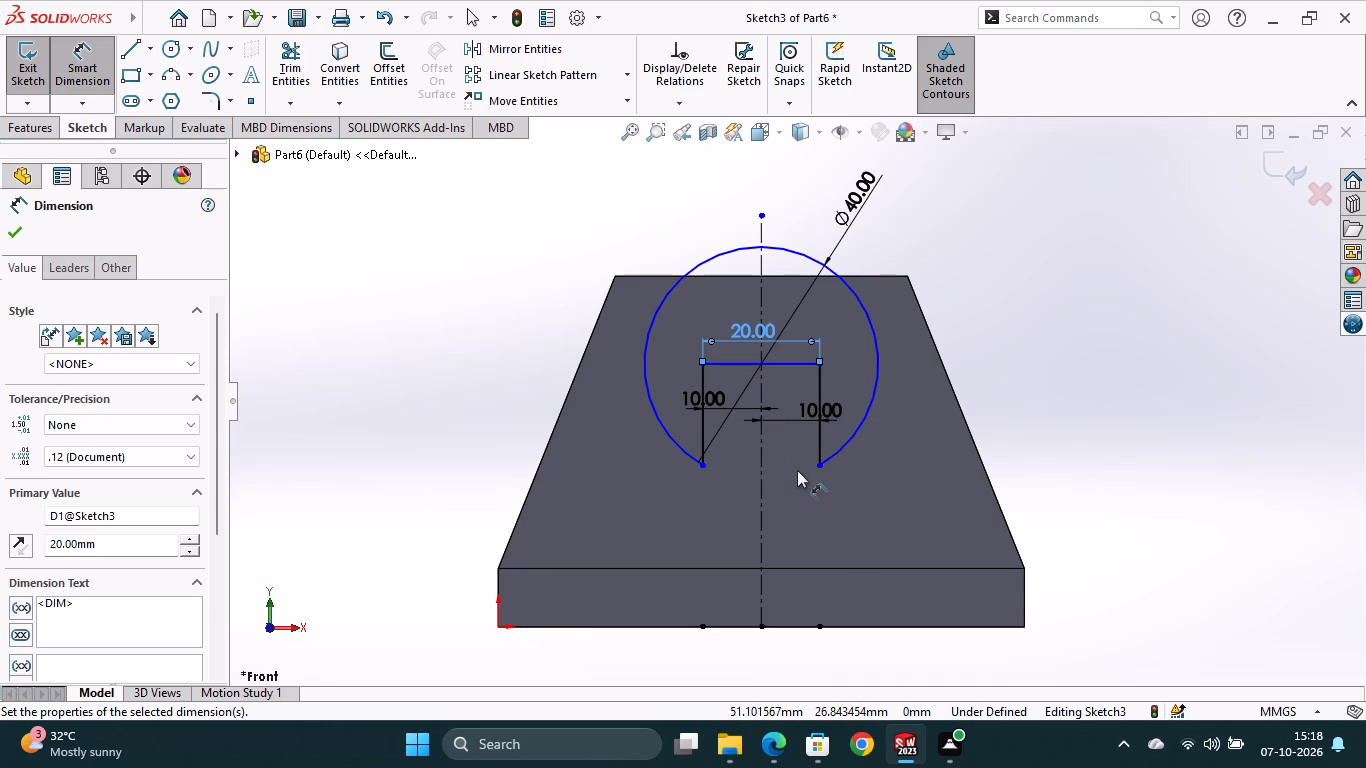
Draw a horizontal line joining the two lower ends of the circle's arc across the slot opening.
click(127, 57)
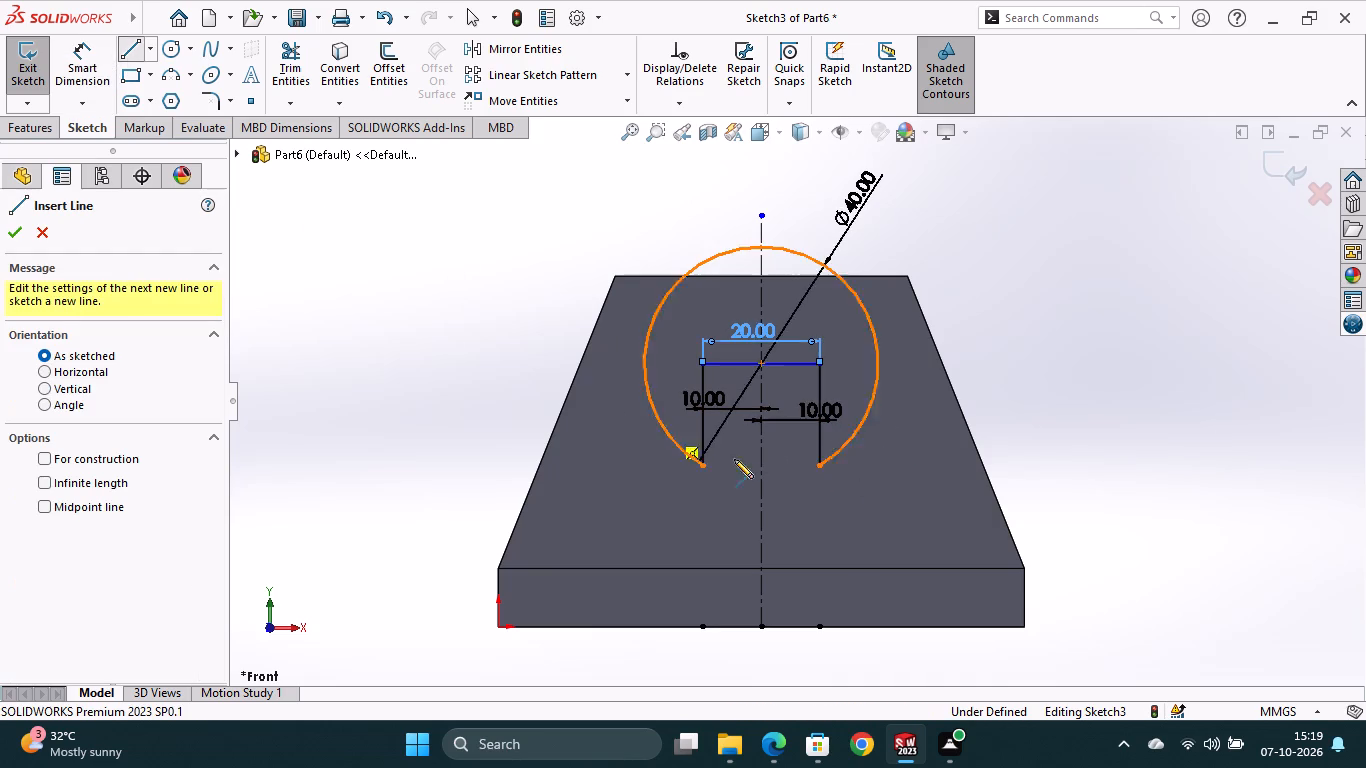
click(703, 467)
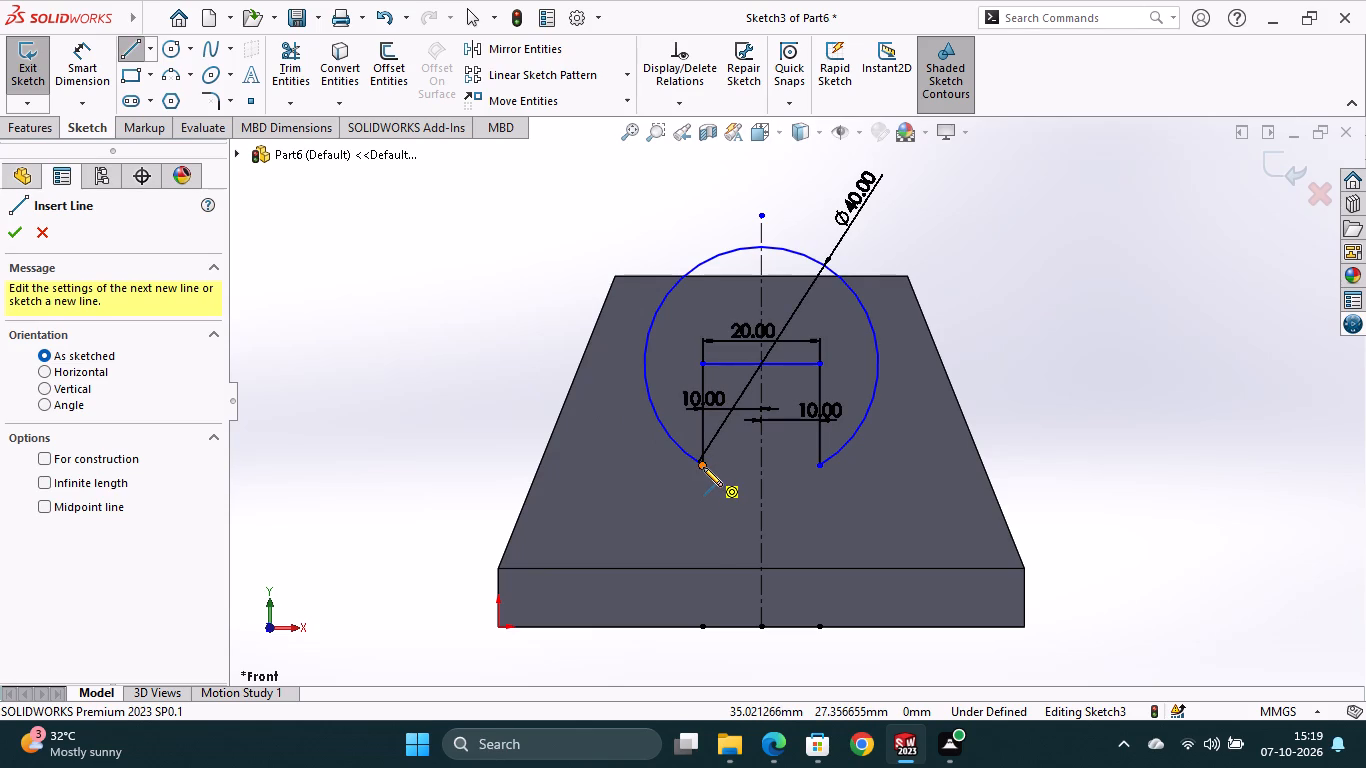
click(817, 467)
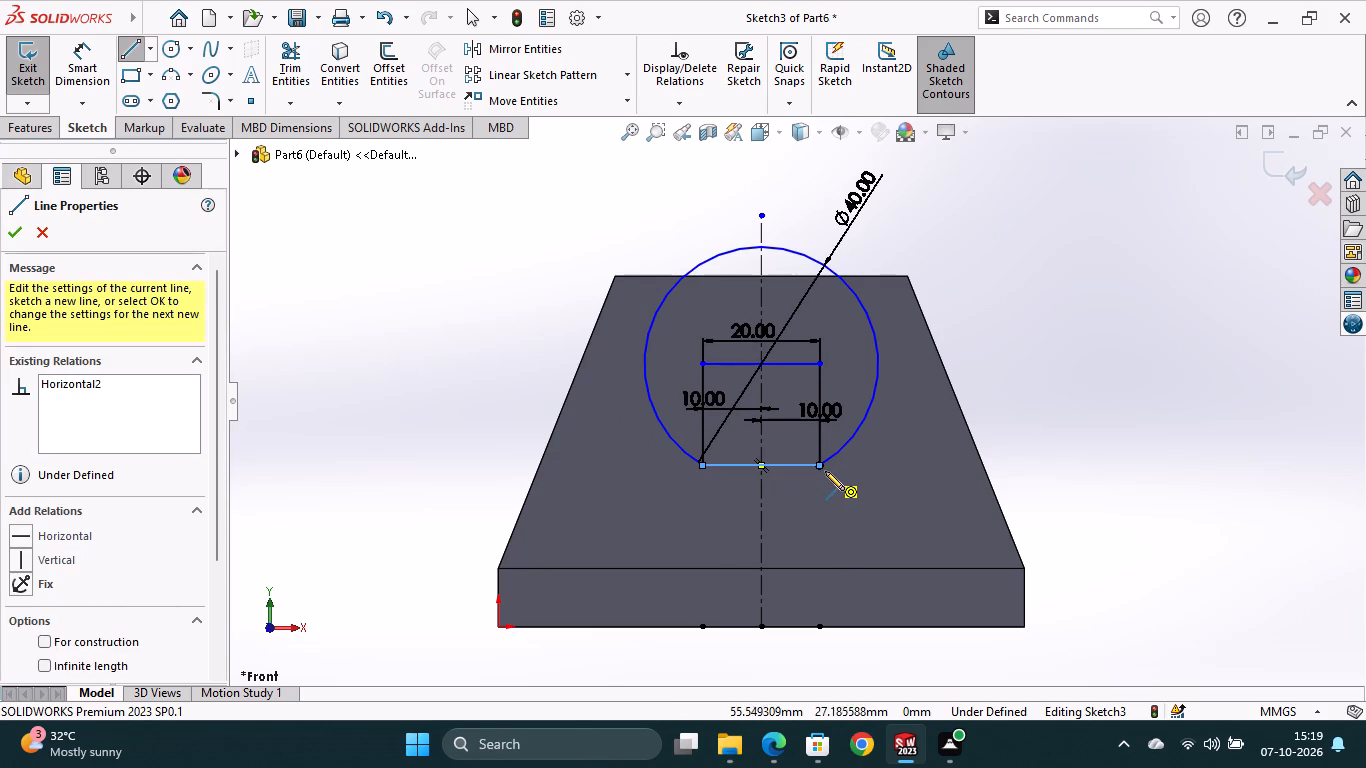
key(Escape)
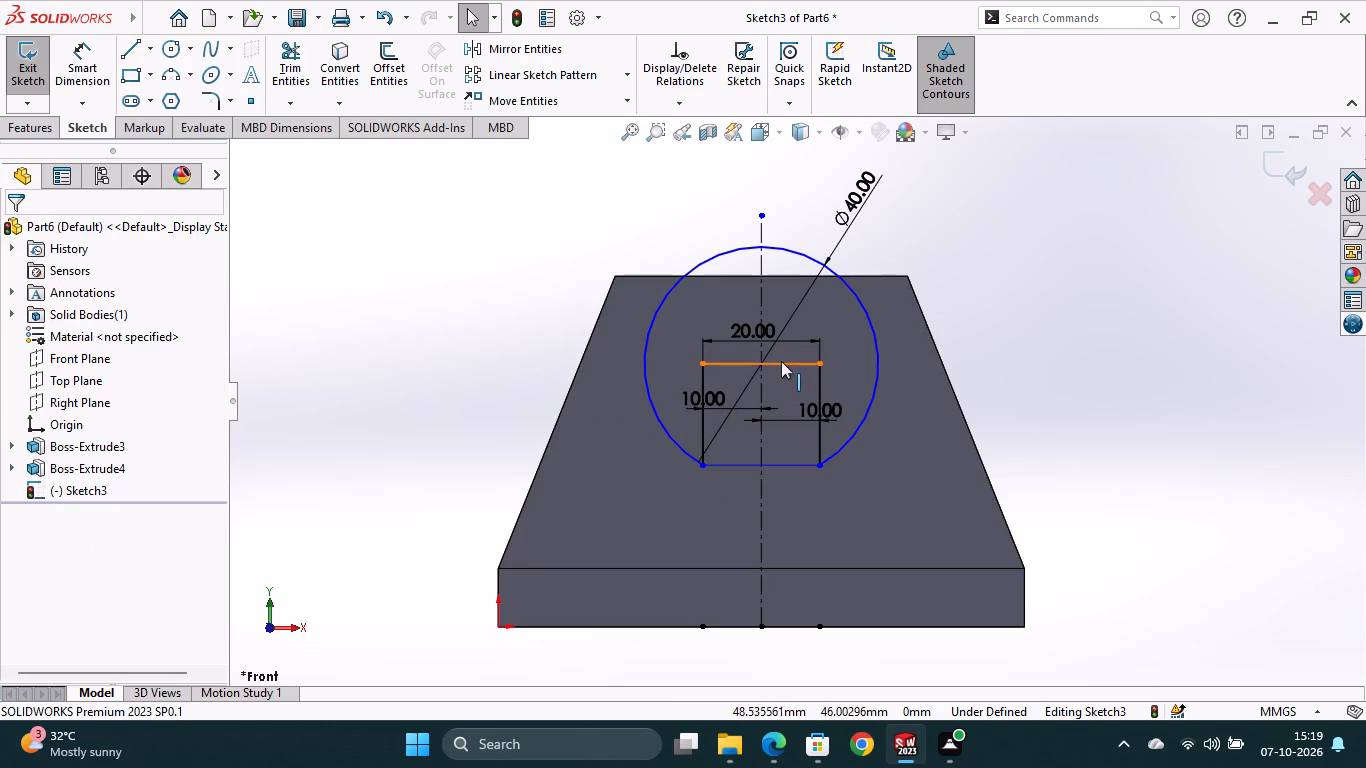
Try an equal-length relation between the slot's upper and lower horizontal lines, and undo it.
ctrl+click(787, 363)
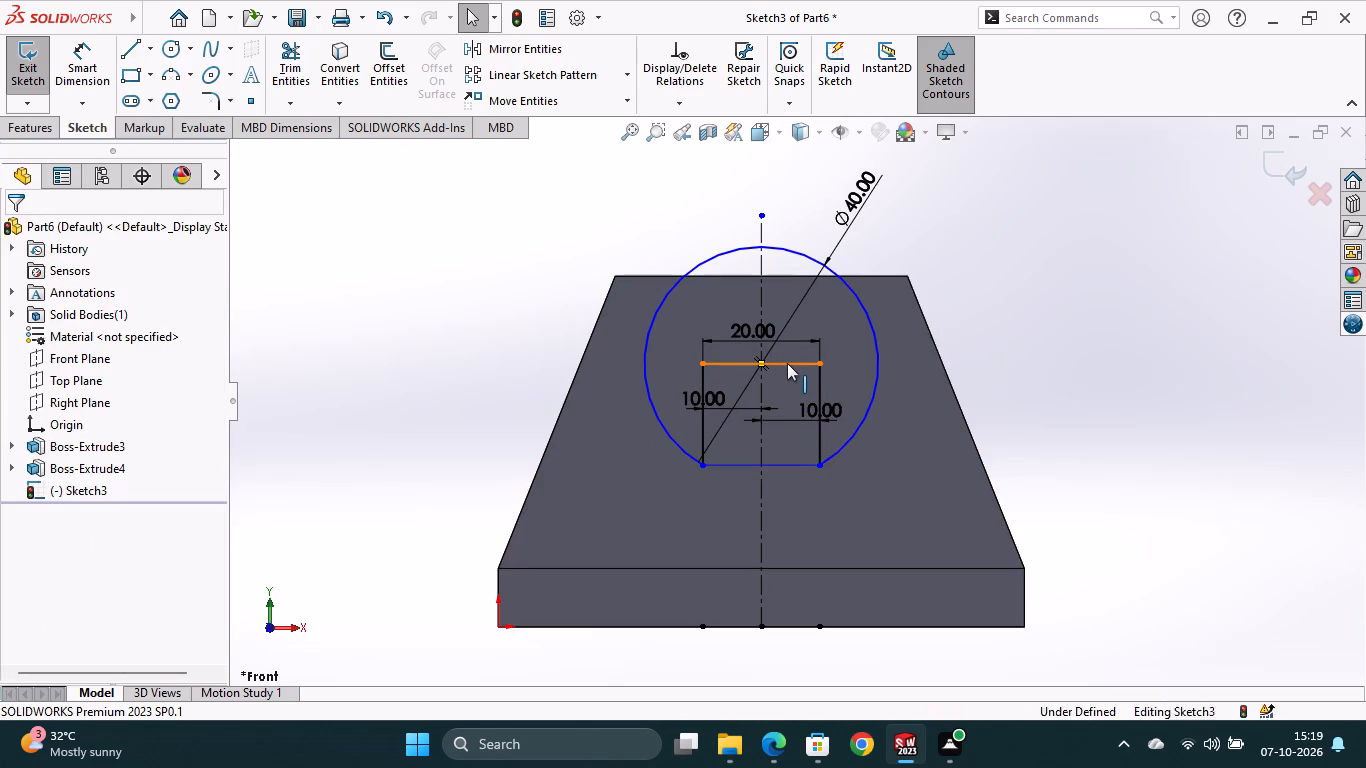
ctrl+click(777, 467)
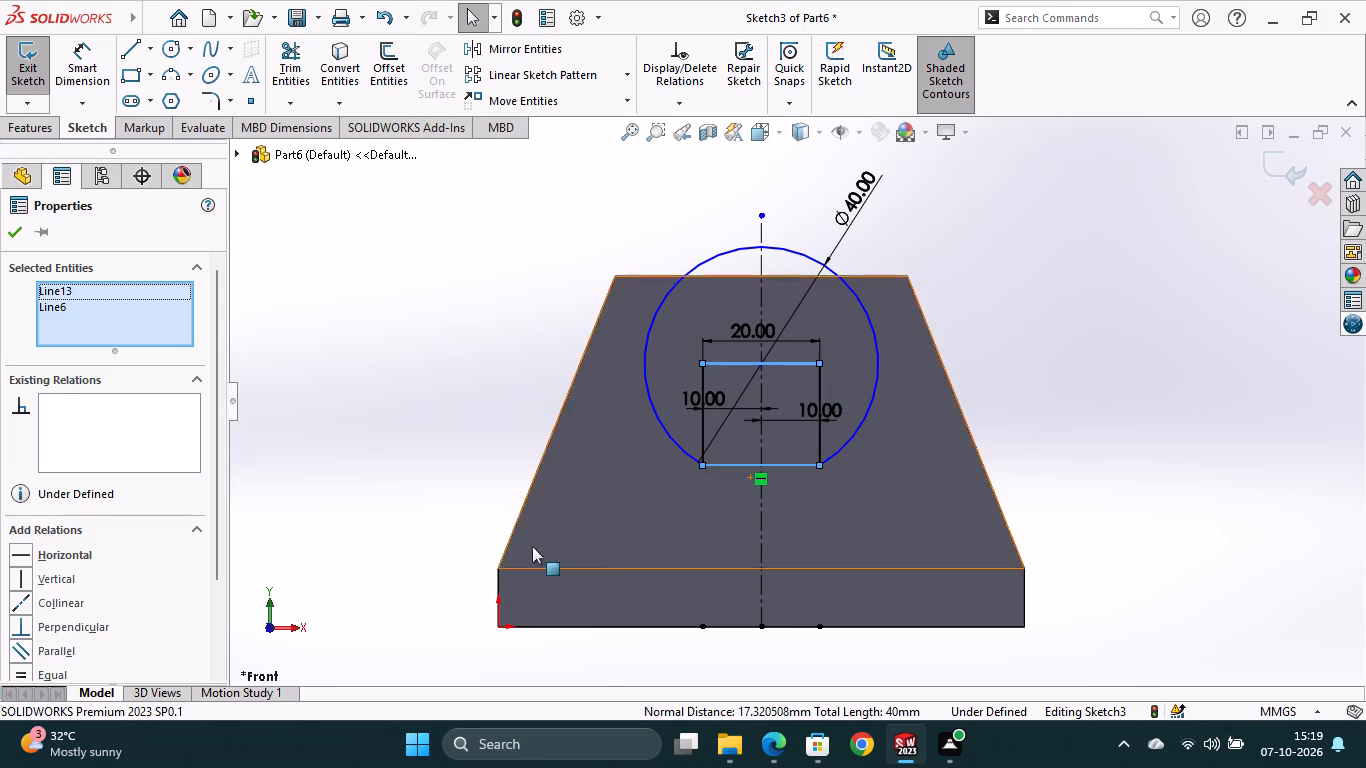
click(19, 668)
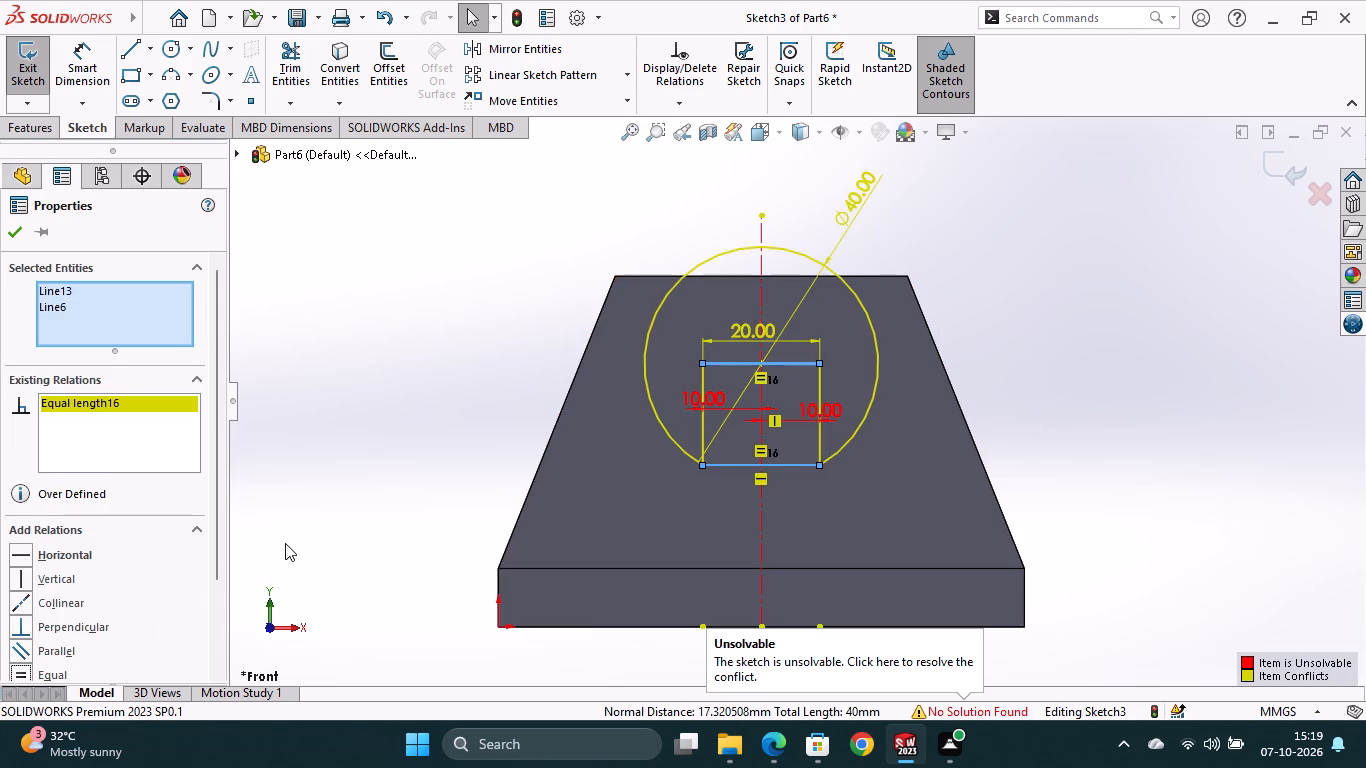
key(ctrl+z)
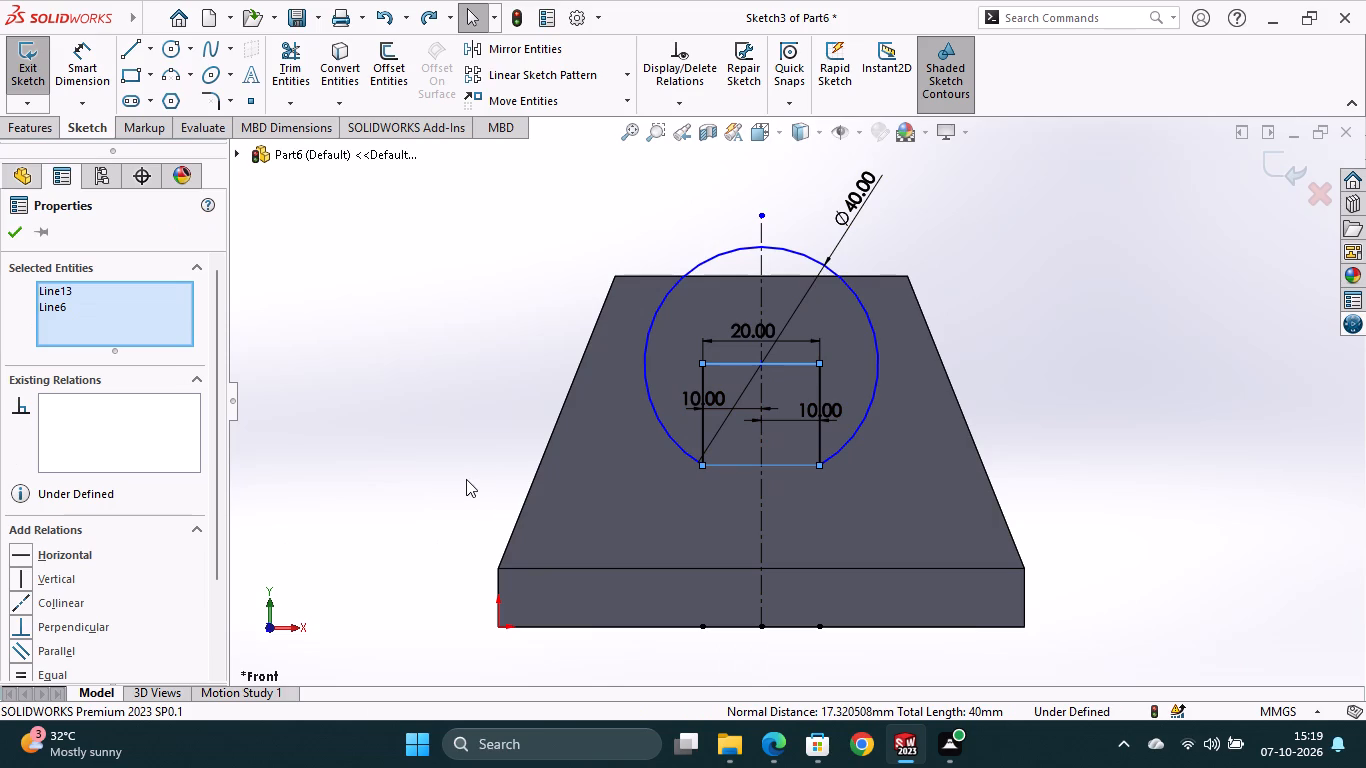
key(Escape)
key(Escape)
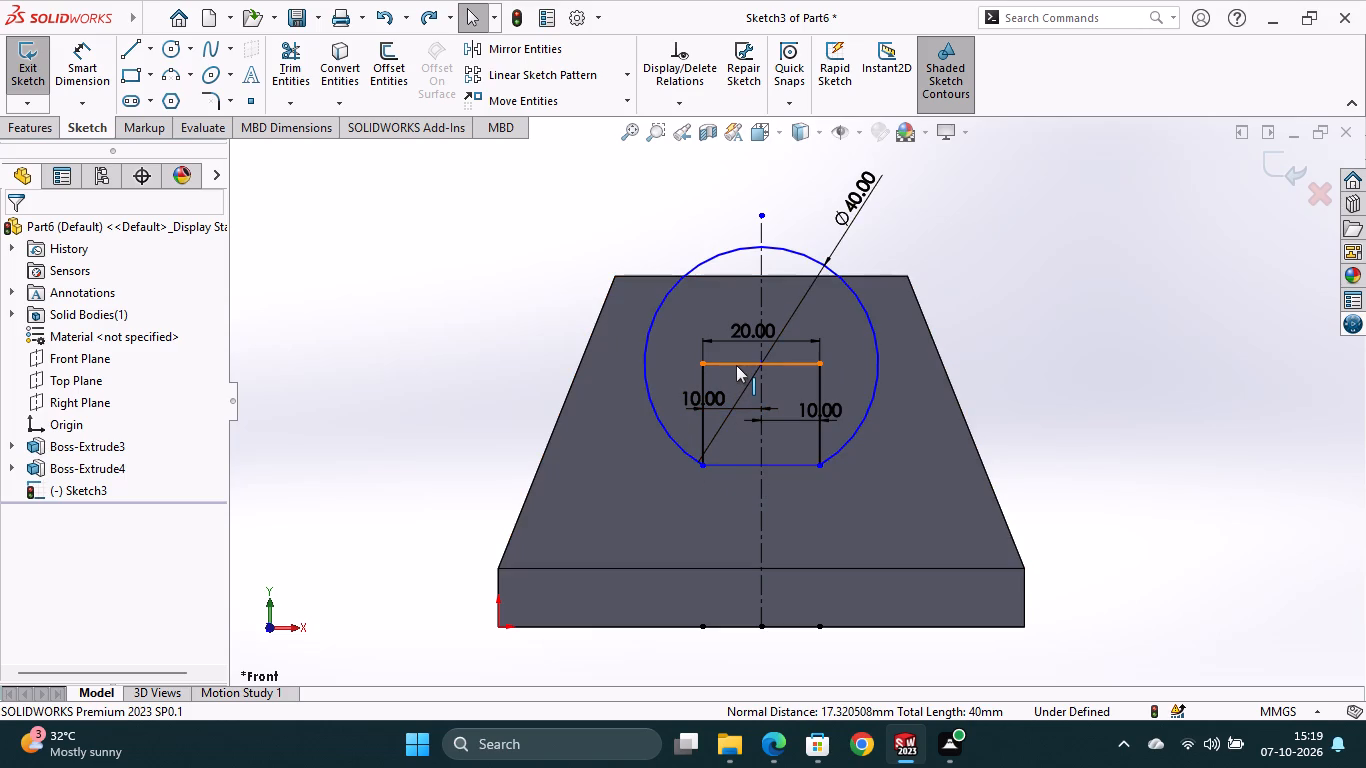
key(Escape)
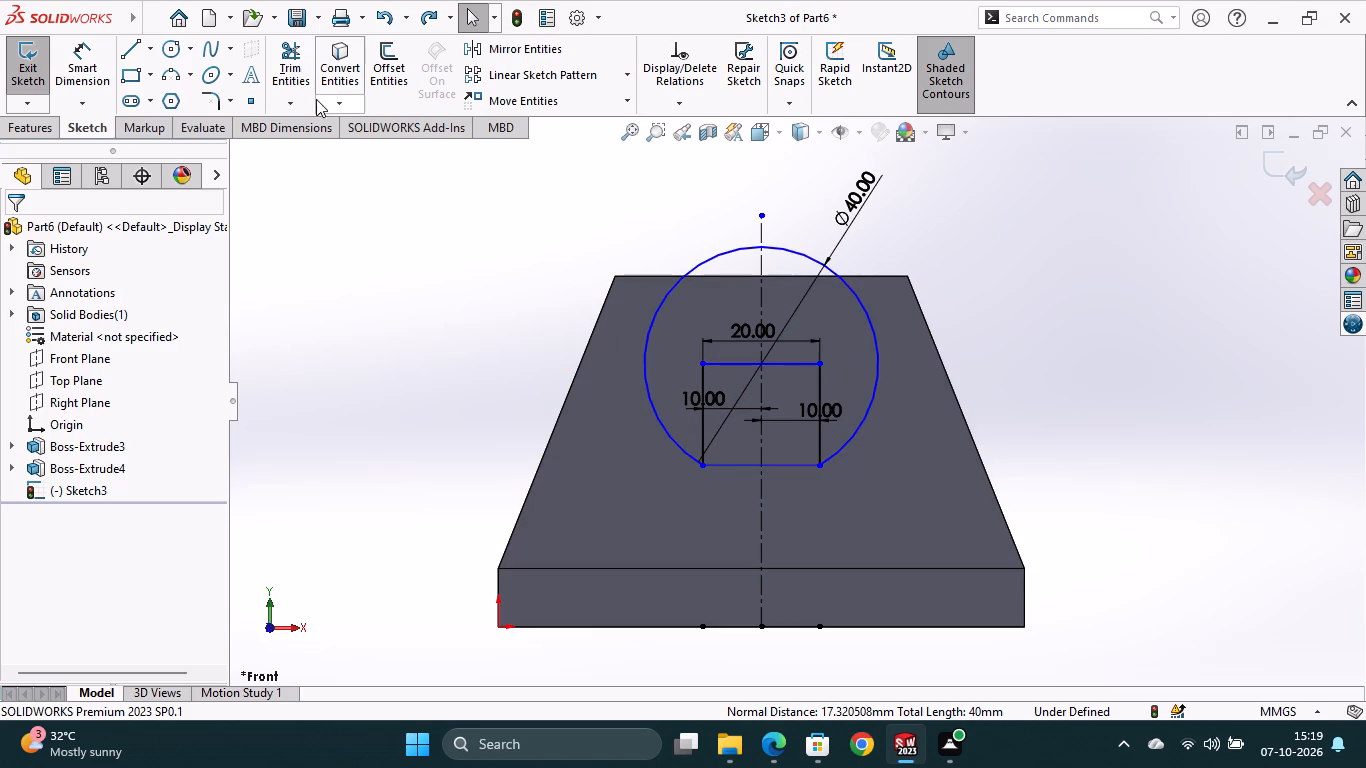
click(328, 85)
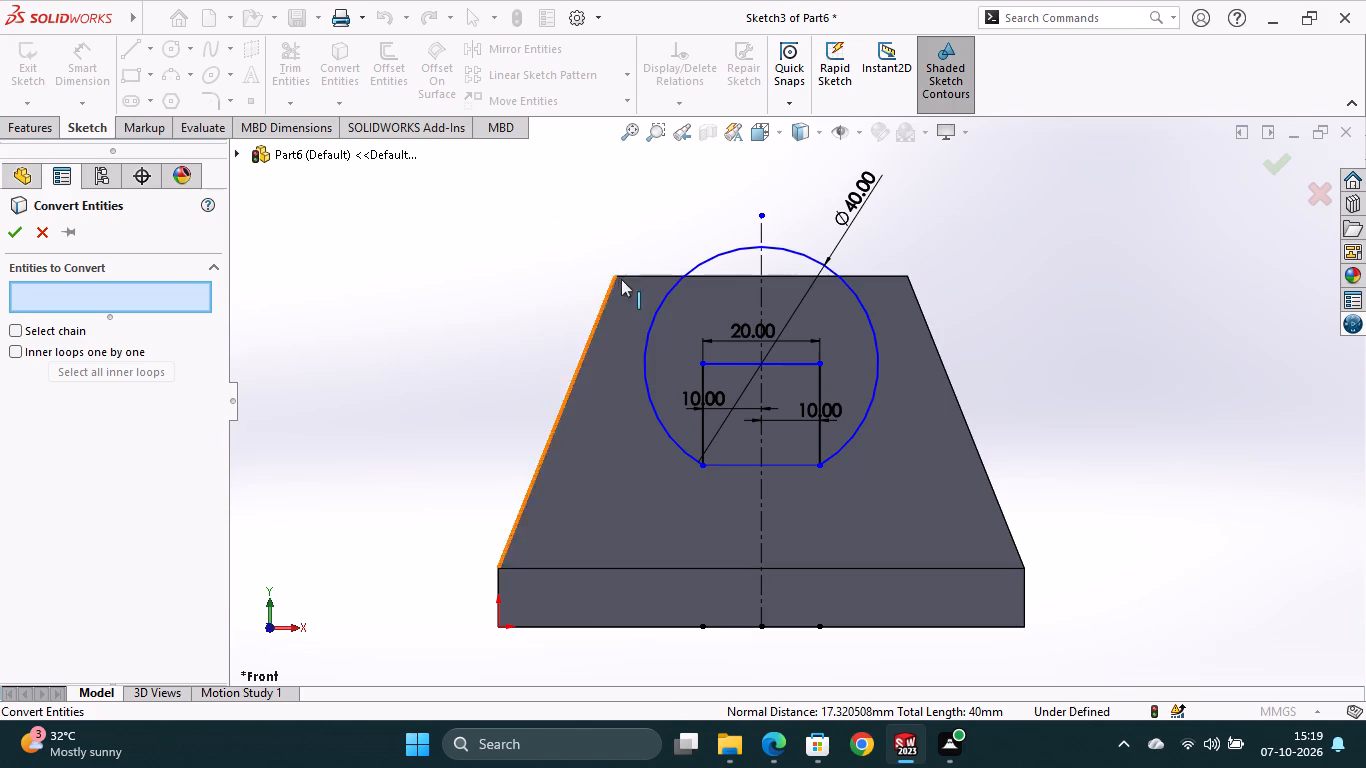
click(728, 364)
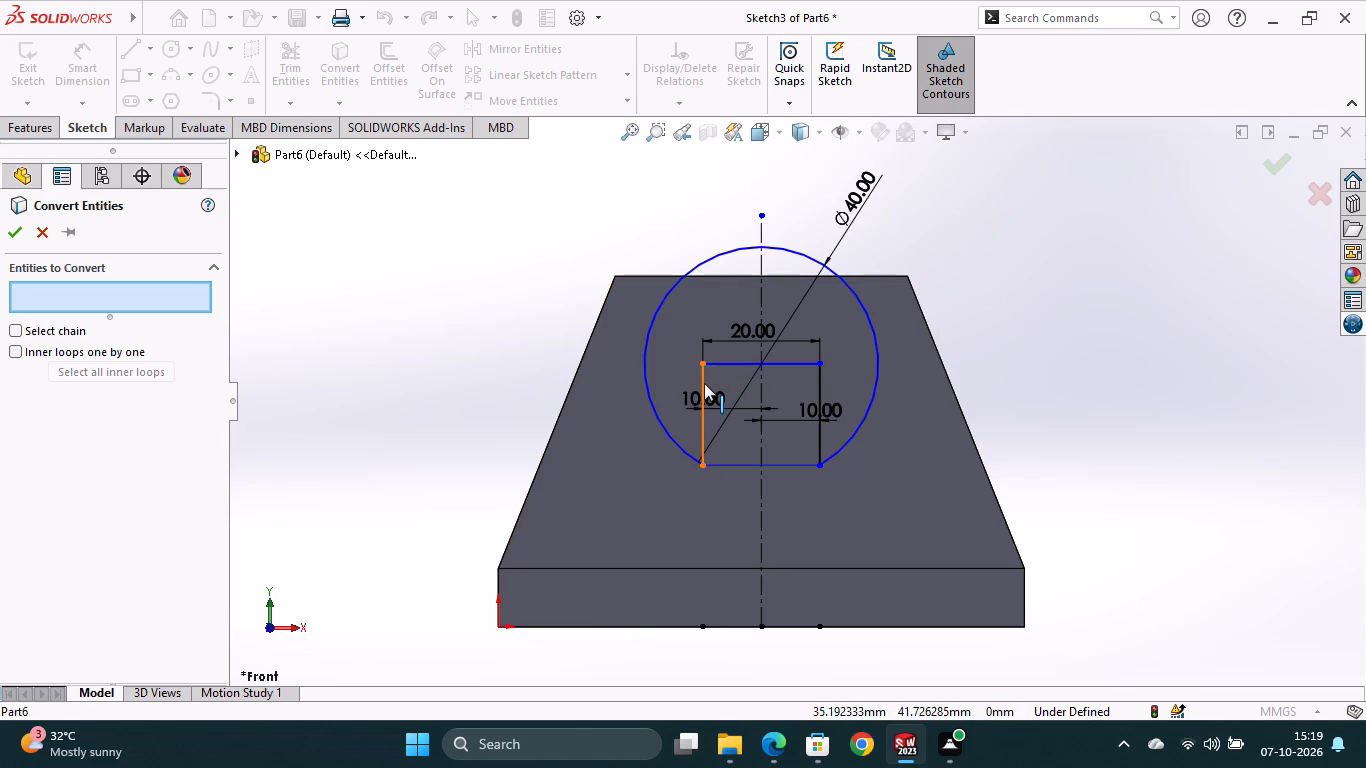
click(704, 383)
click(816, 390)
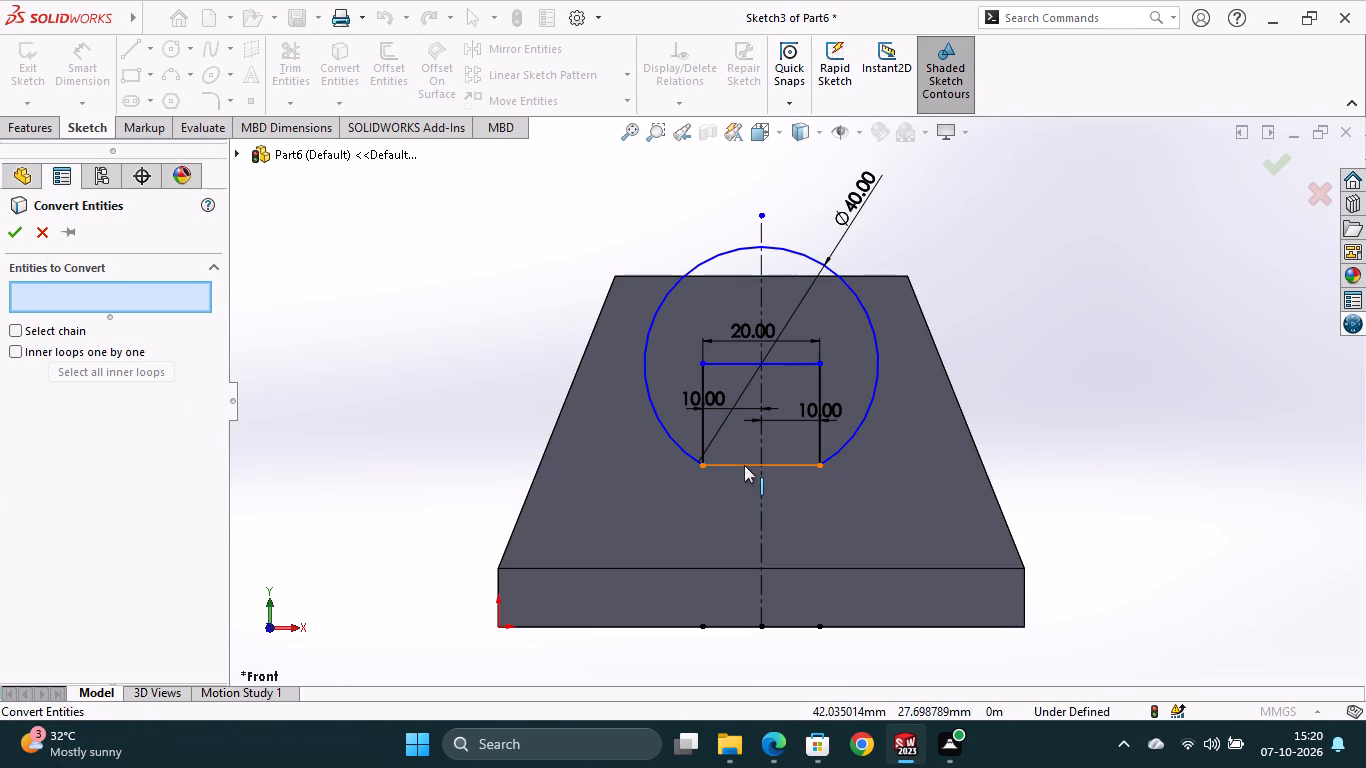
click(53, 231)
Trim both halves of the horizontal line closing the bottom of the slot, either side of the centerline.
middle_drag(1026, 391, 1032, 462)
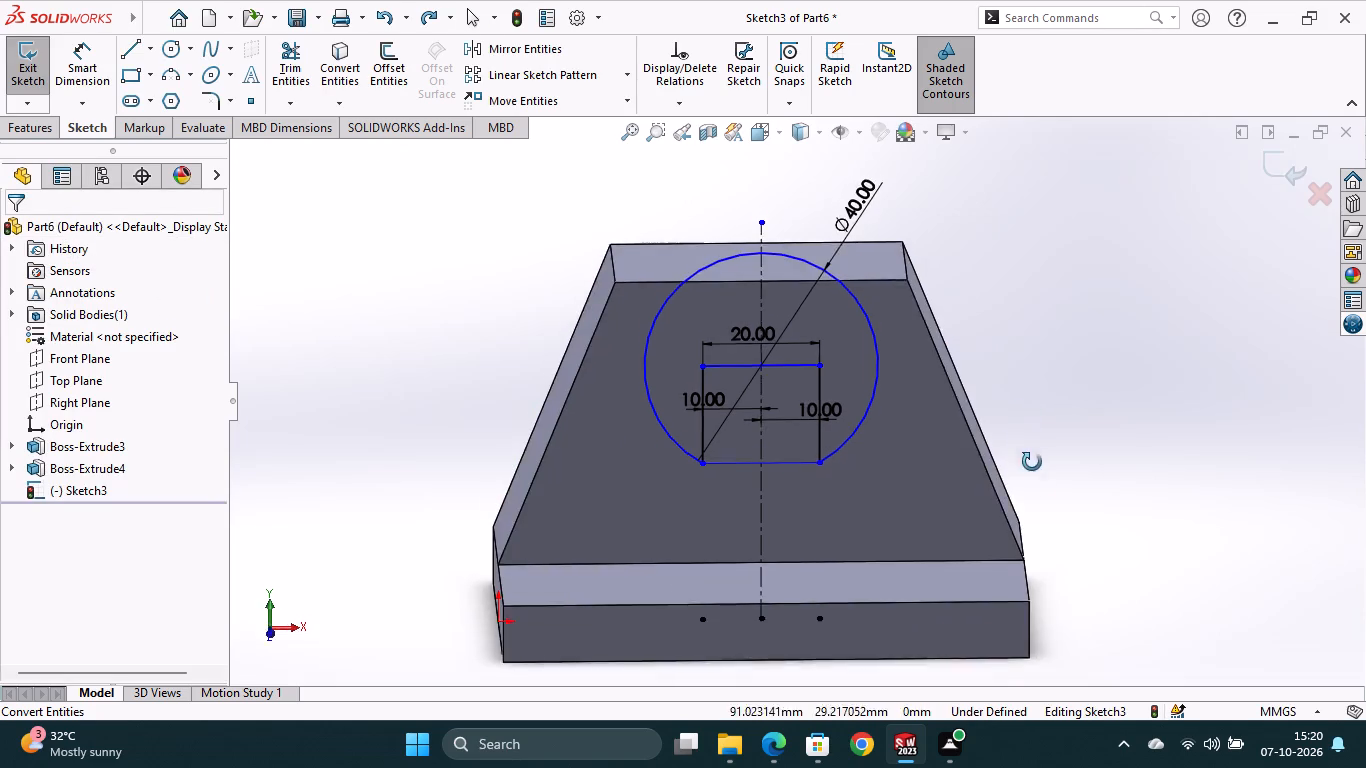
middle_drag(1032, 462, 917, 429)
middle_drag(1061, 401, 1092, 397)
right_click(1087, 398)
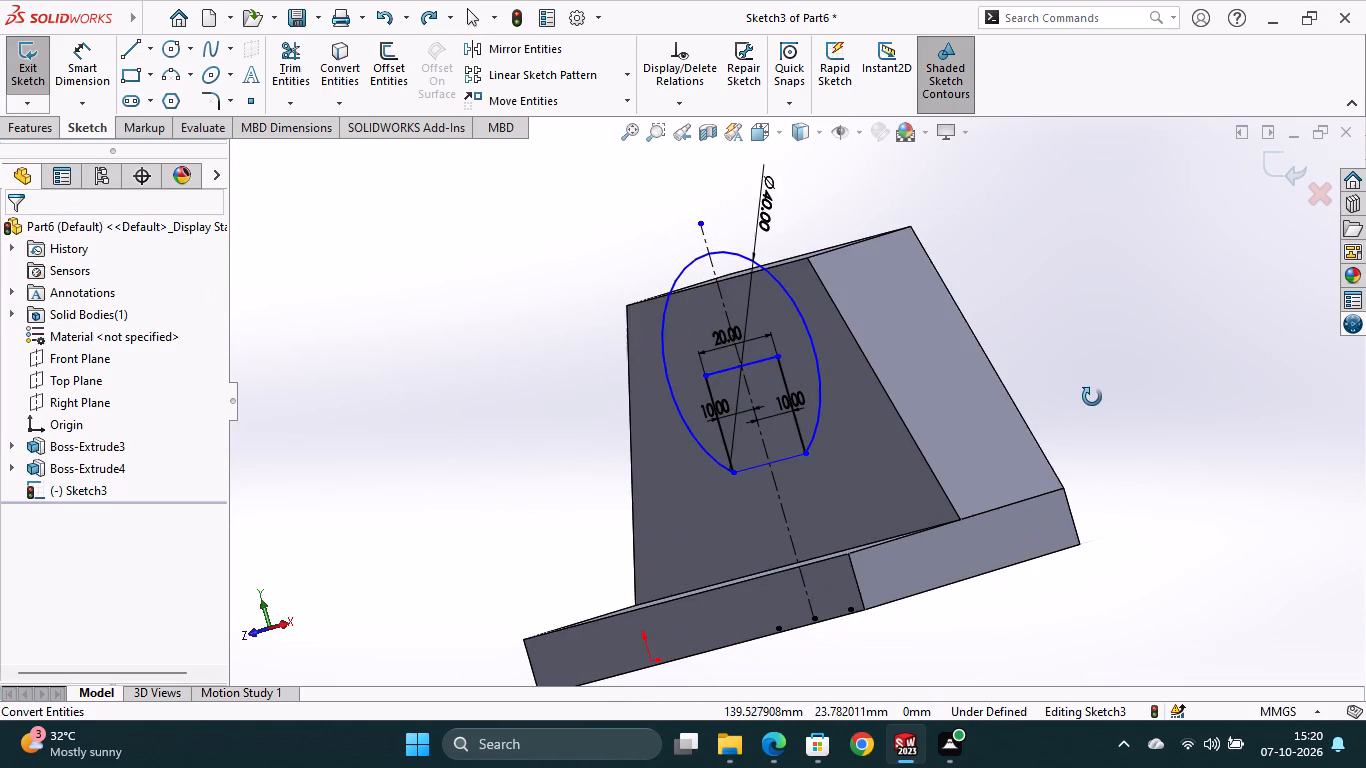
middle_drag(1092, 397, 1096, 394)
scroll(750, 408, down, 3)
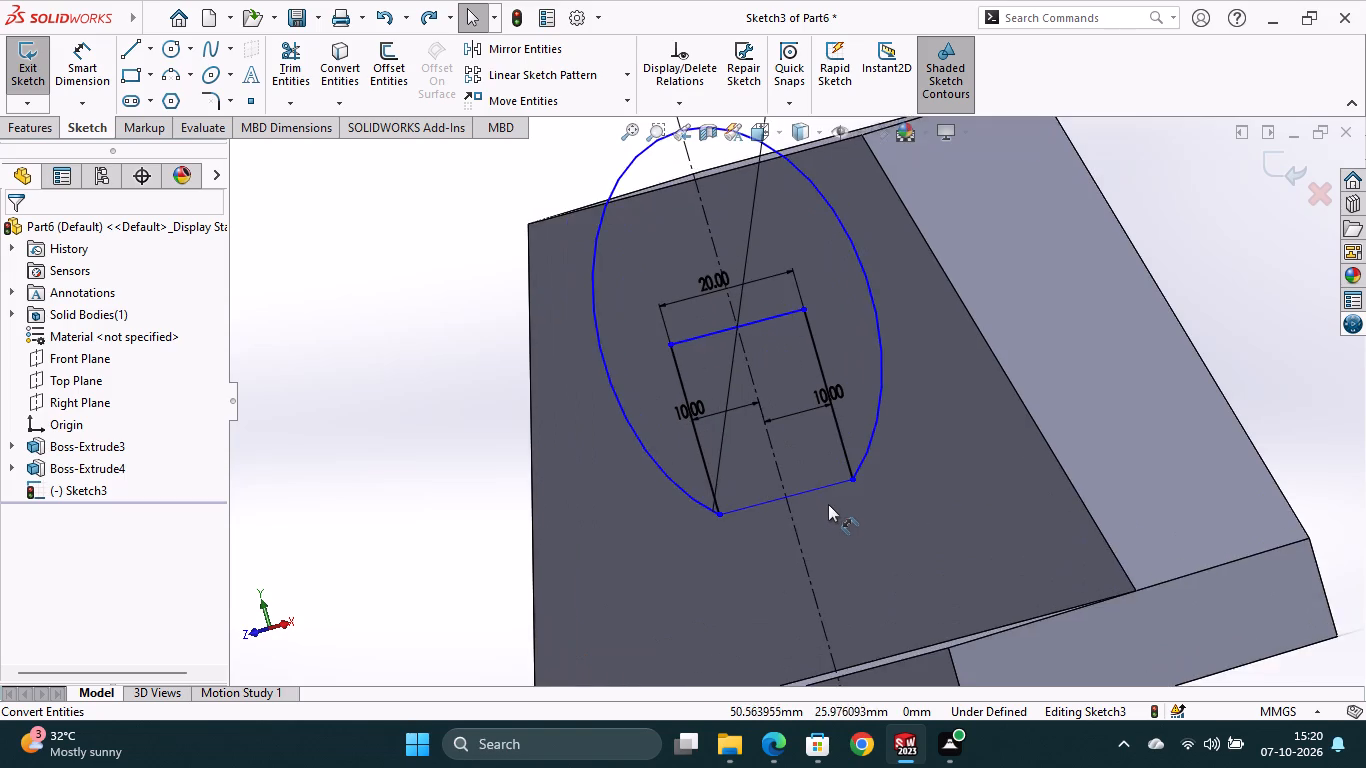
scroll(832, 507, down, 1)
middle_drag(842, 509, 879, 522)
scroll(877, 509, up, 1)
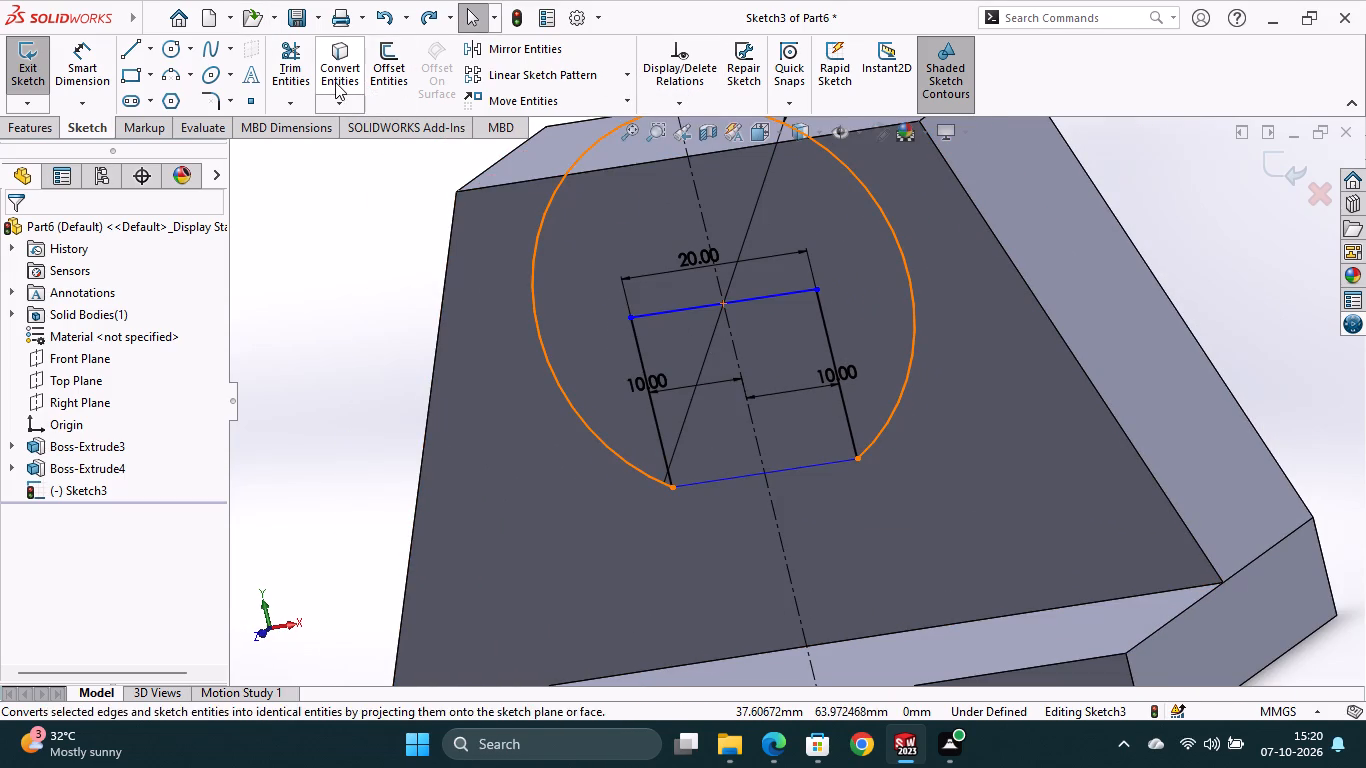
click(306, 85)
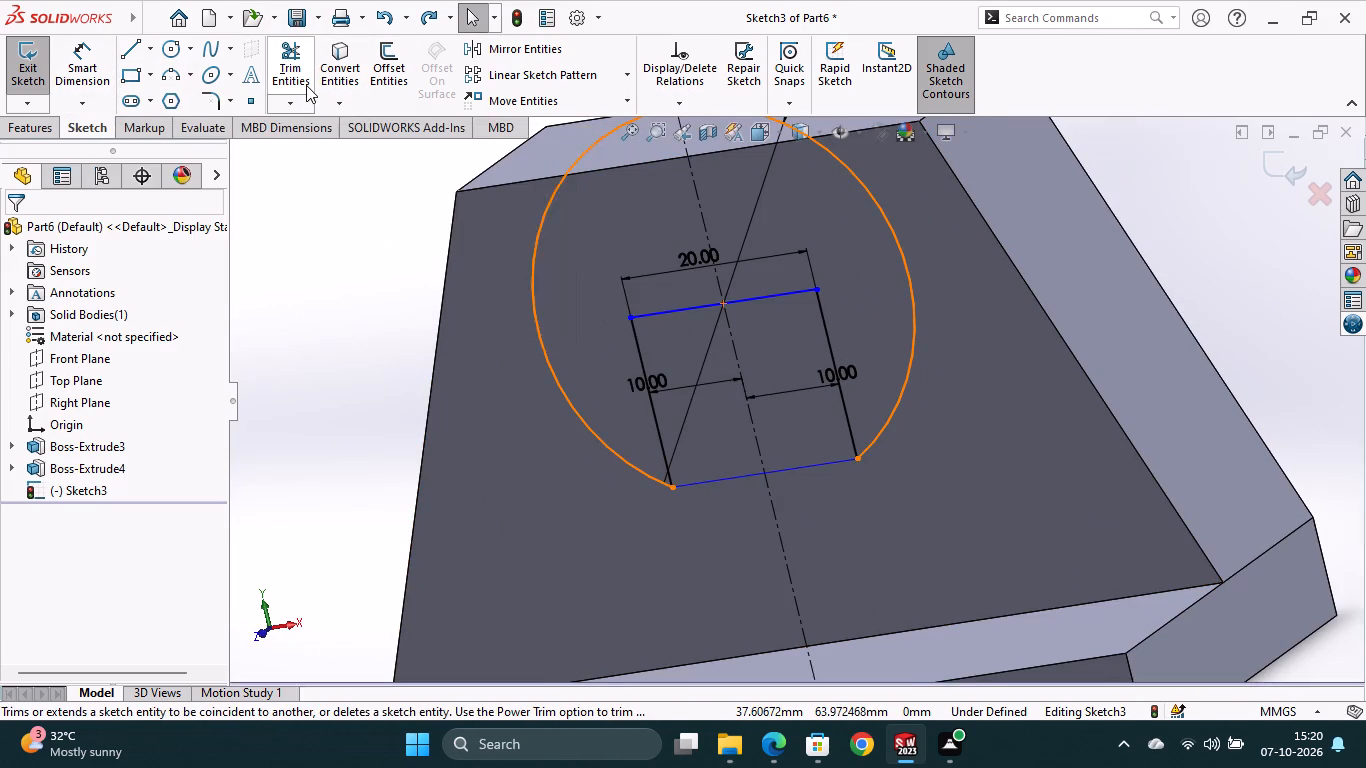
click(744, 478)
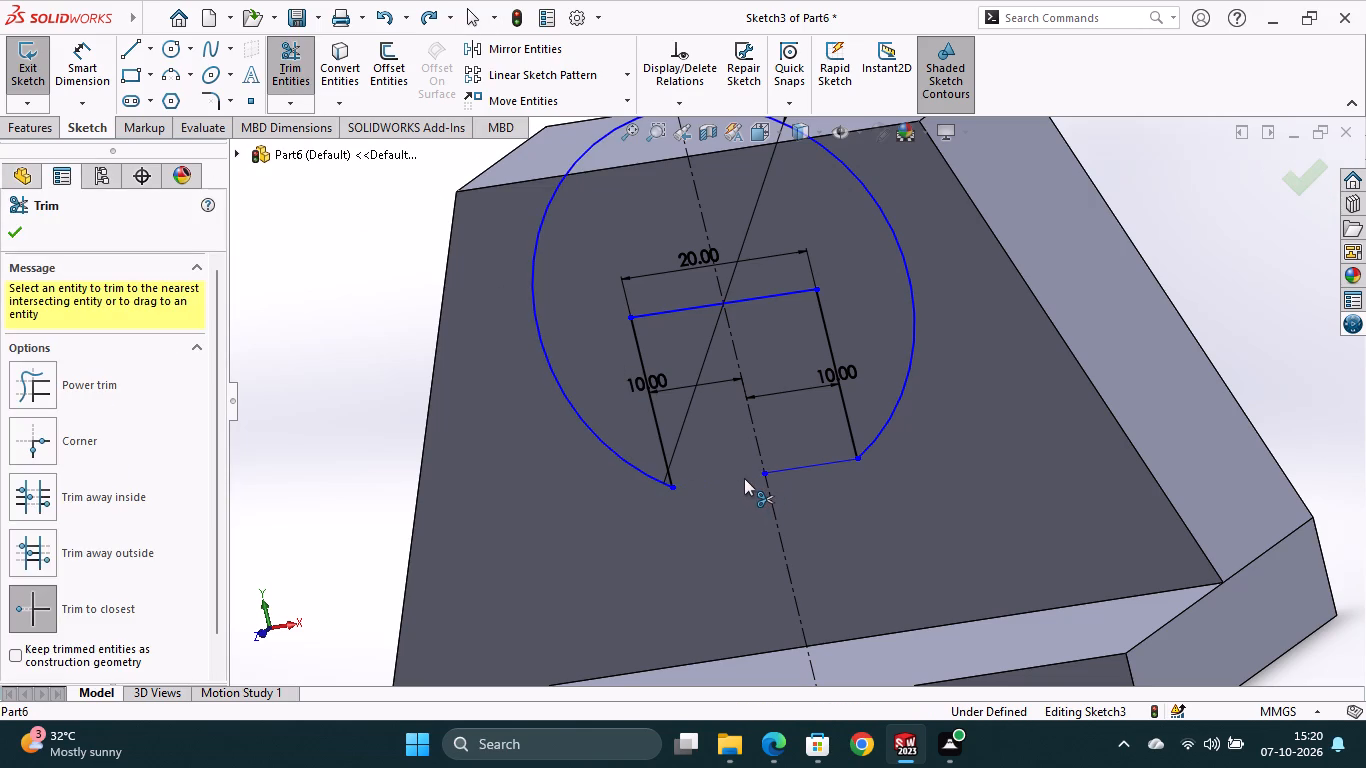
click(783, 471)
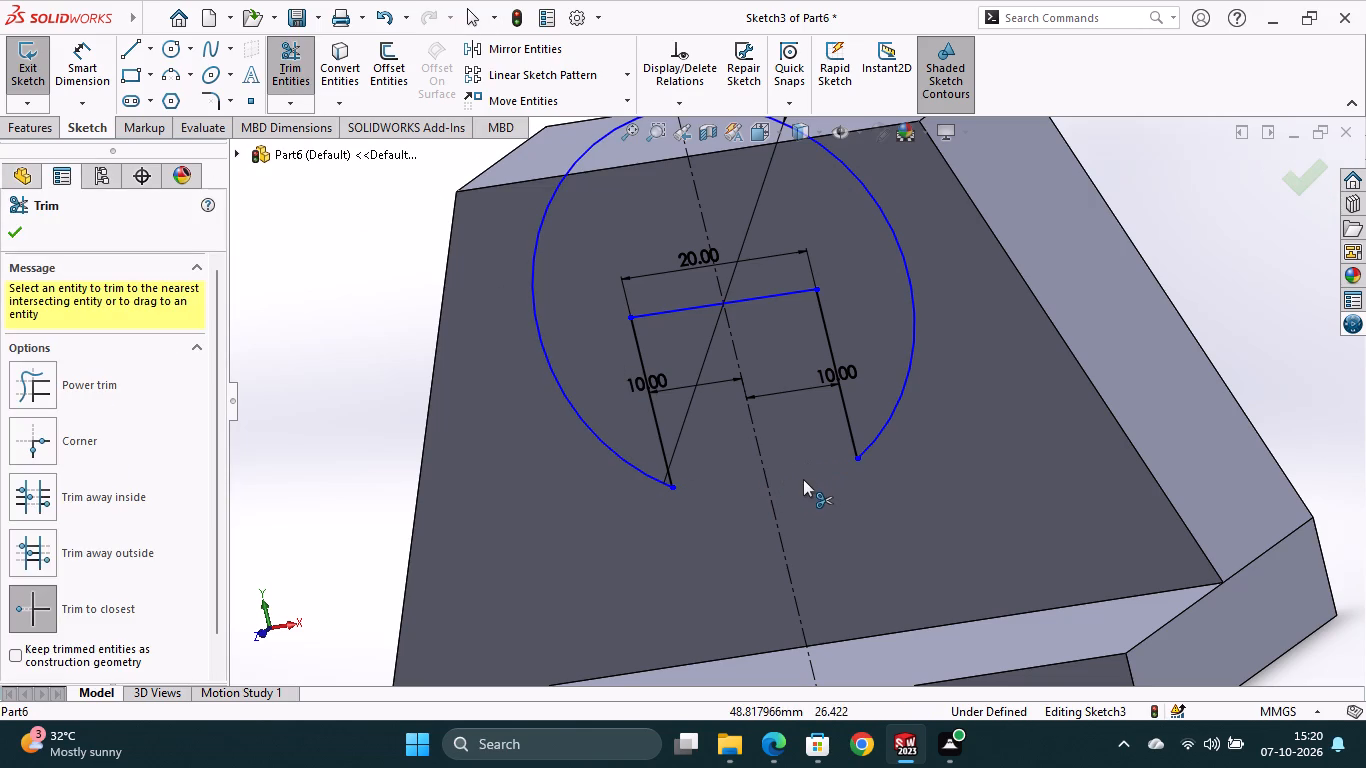
Leave the Trim tool and examine the slot profile's corners and arc ends up close from several angles.
middle_drag(803, 479, 820, 534)
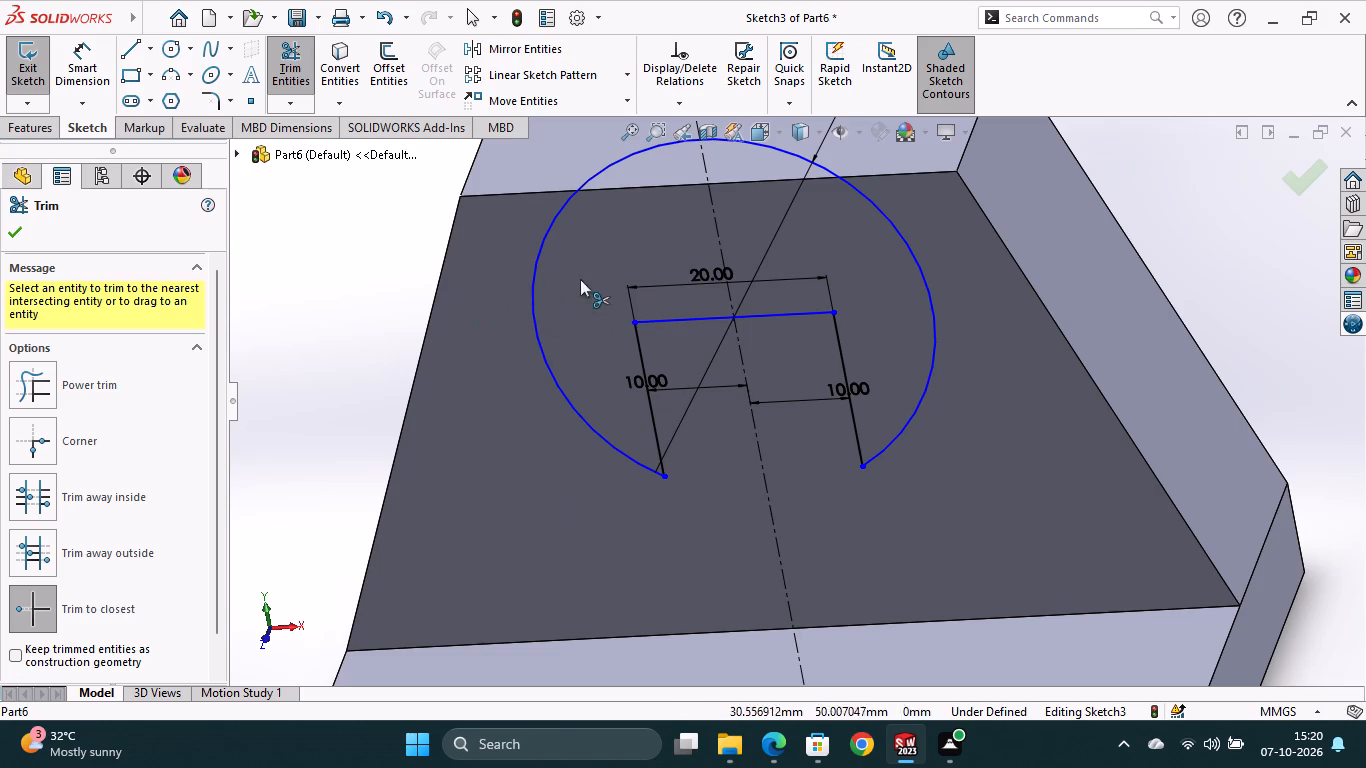
scroll(1066, 363, down, 1)
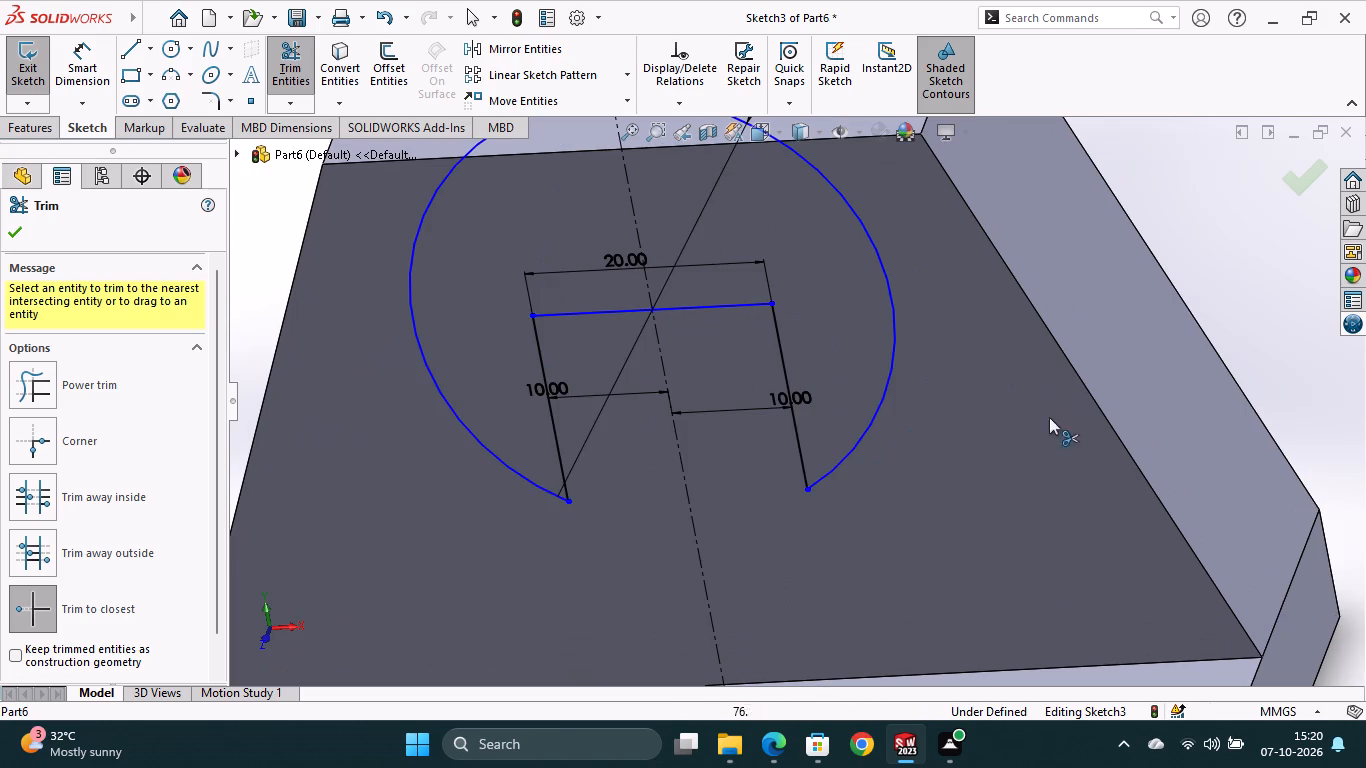
middle_drag(1037, 444, 1087, 393)
scroll(774, 295, down, 6)
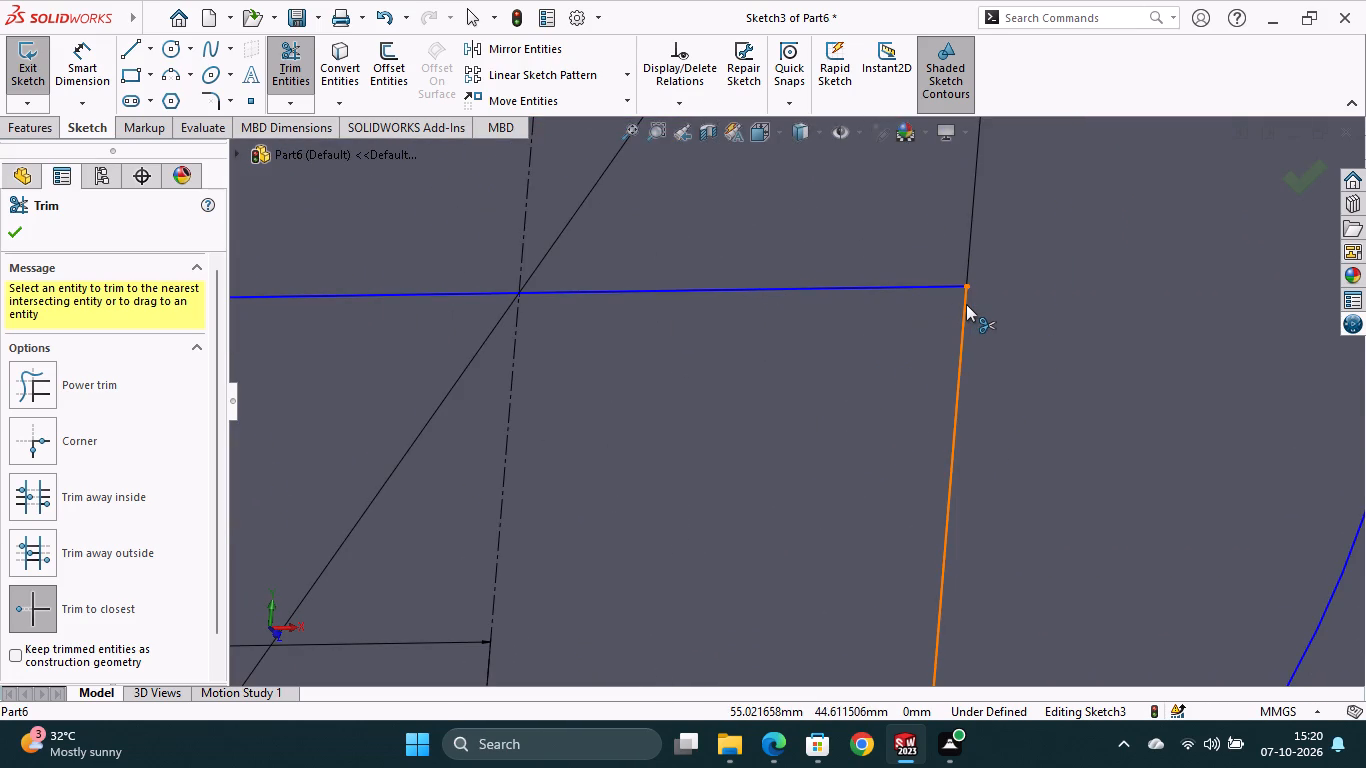
right_click(966, 304)
click(798, 365)
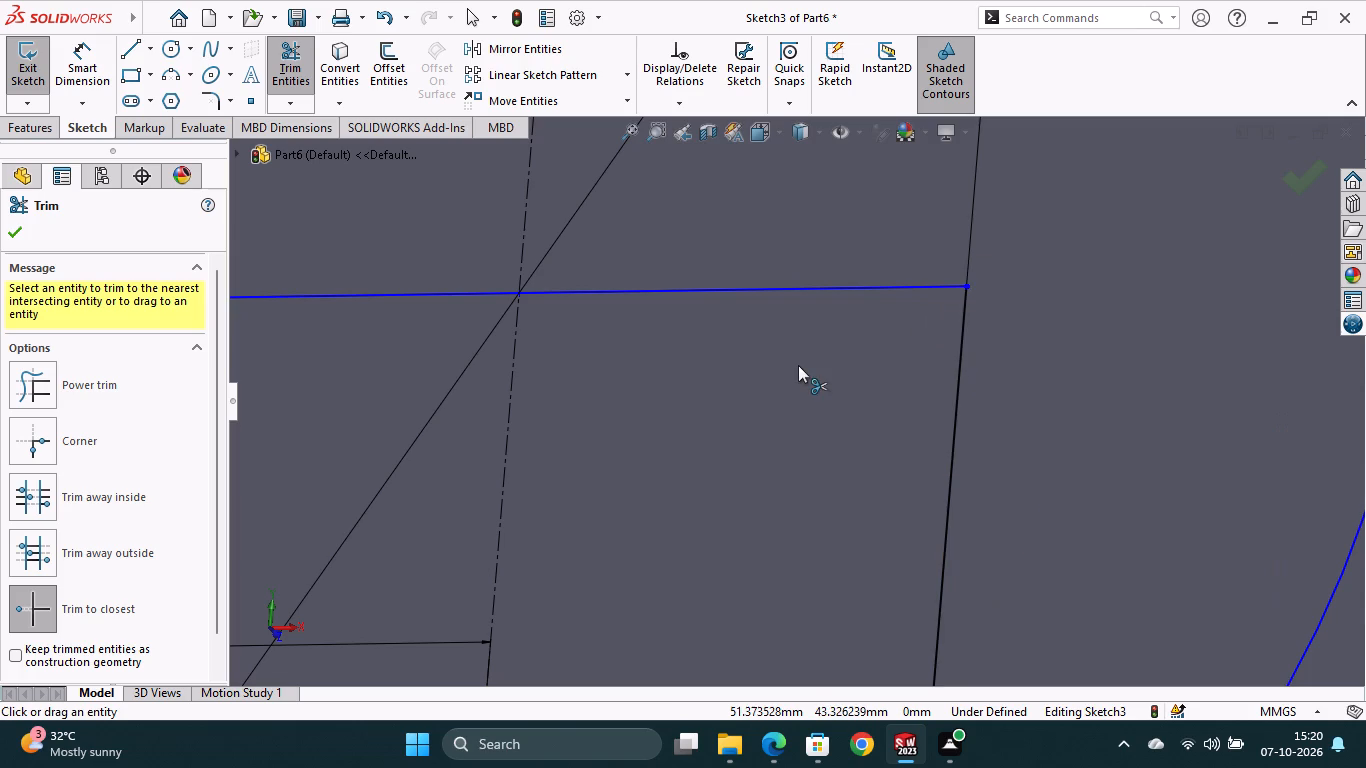
click(7, 232)
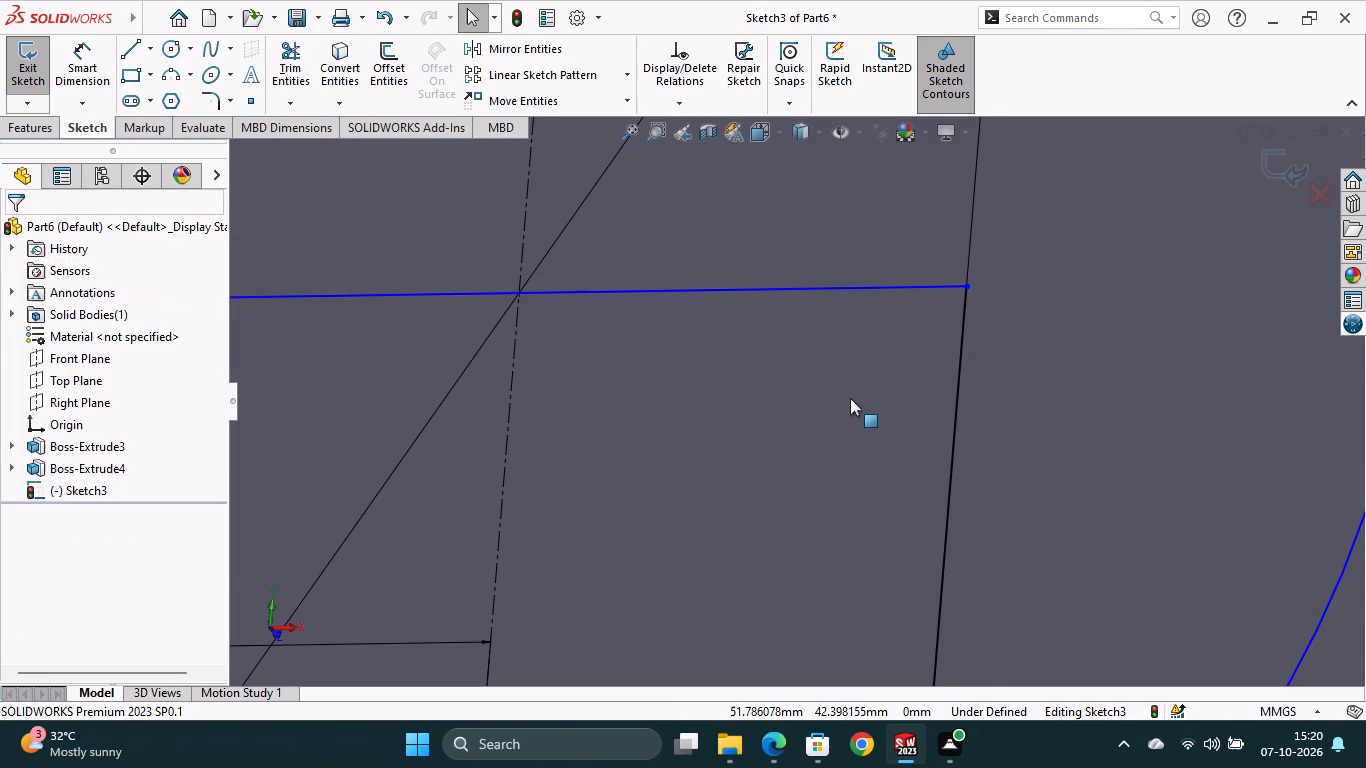
scroll(859, 395, down, 1)
scroll(859, 395, up, 11)
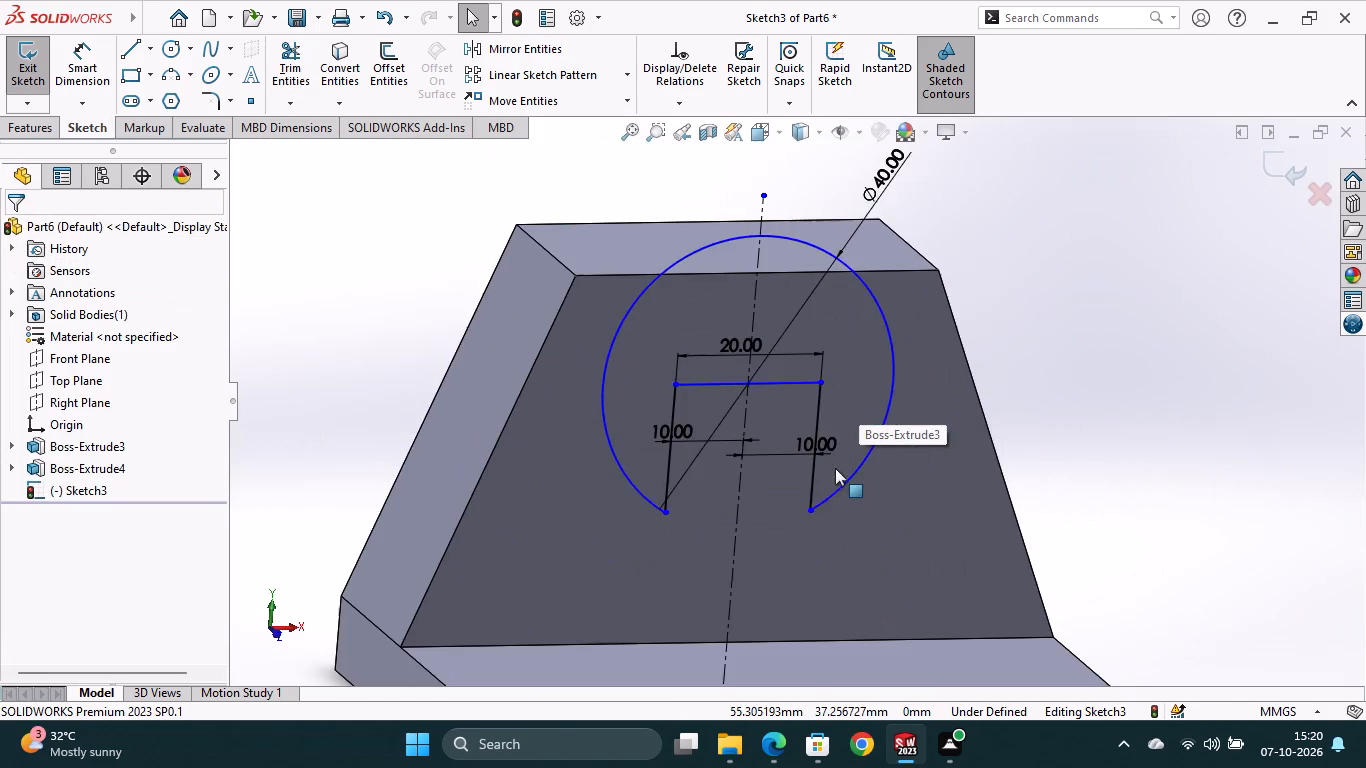
scroll(764, 550, up, 3)
scroll(764, 550, down, 3)
scroll(756, 528, up, 2)
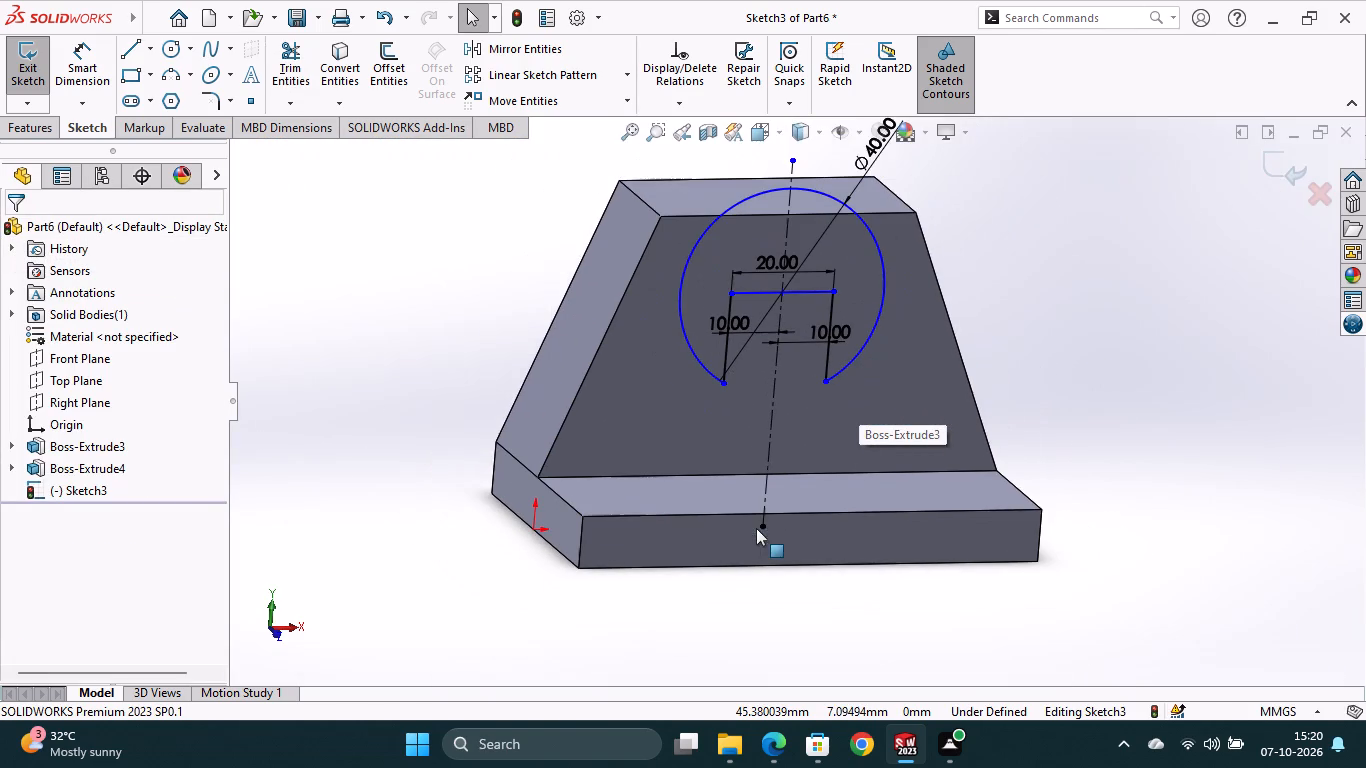
Dimension the vertical distance from the origin to the lower left end of the arc in front view.
click(97, 52)
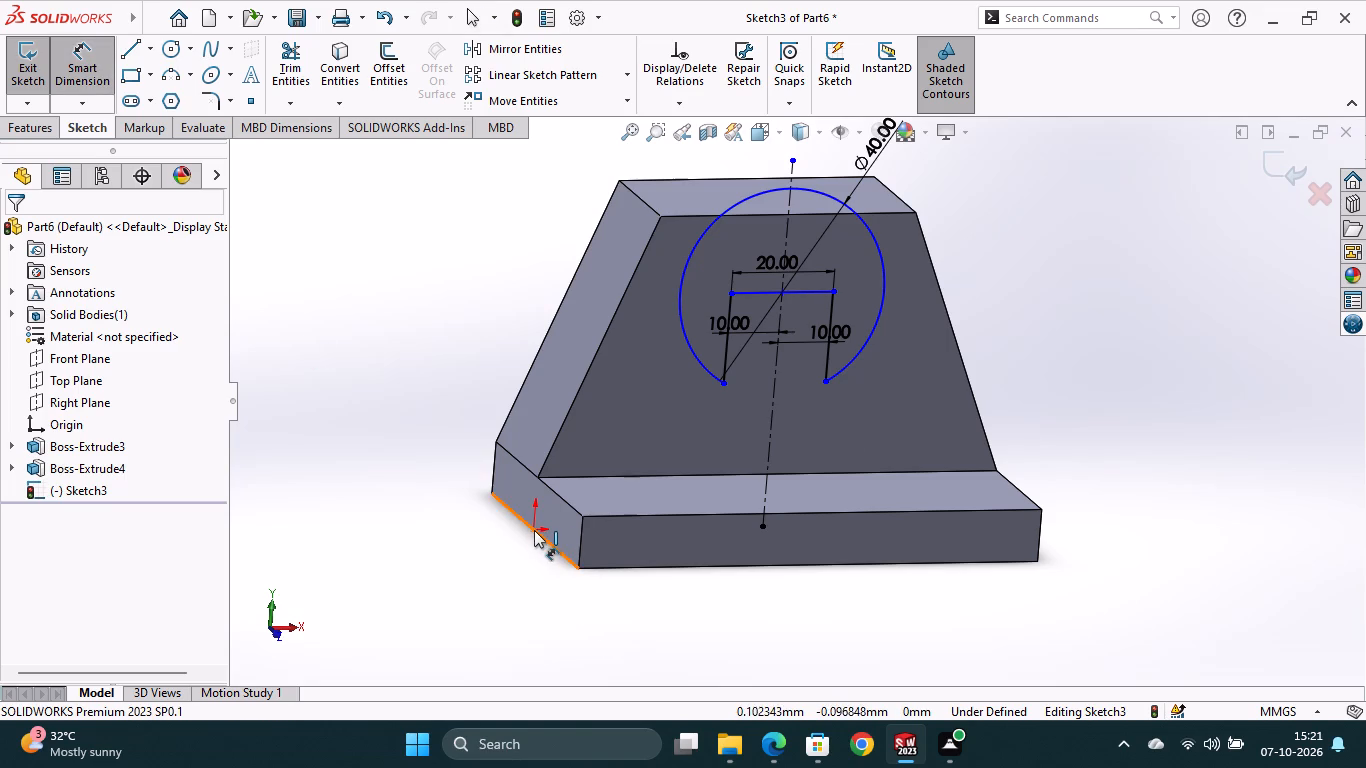
middle_drag(781, 435, 723, 414)
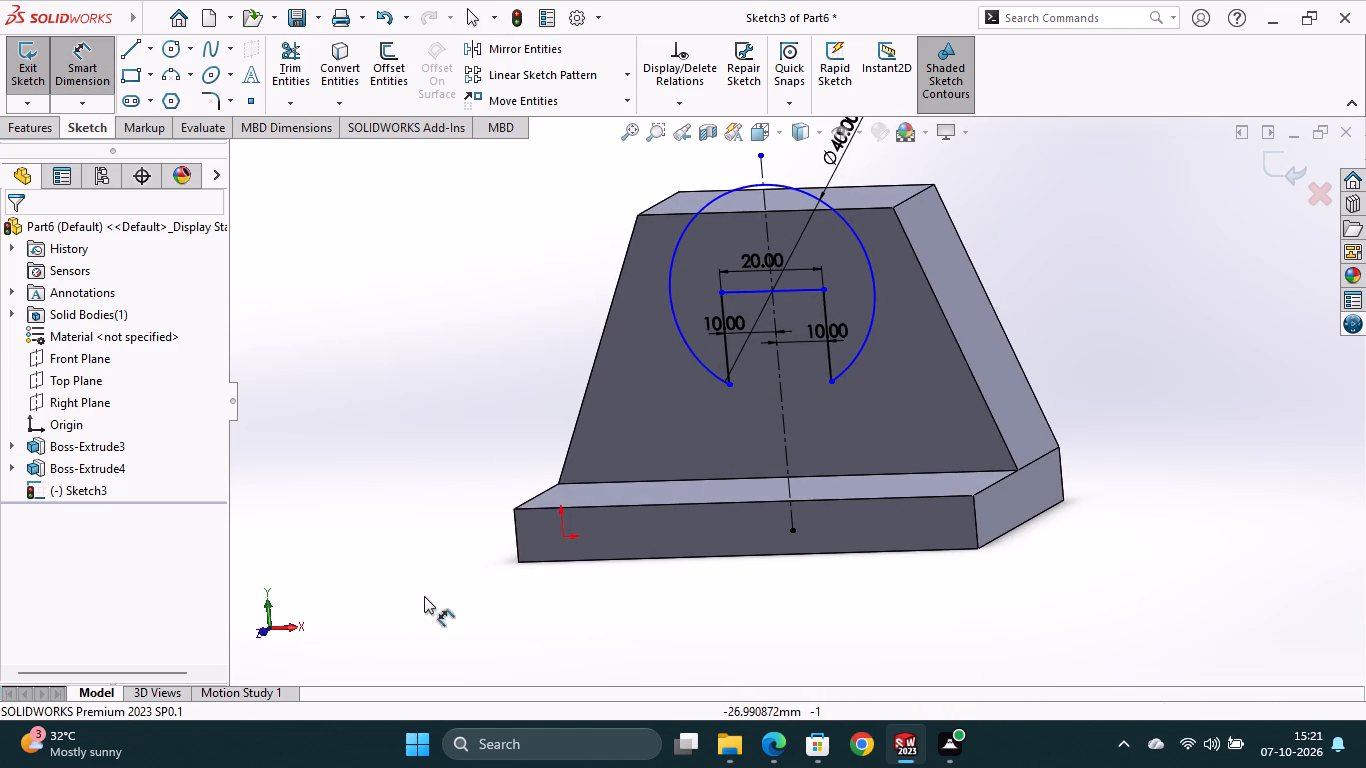
click(260, 635)
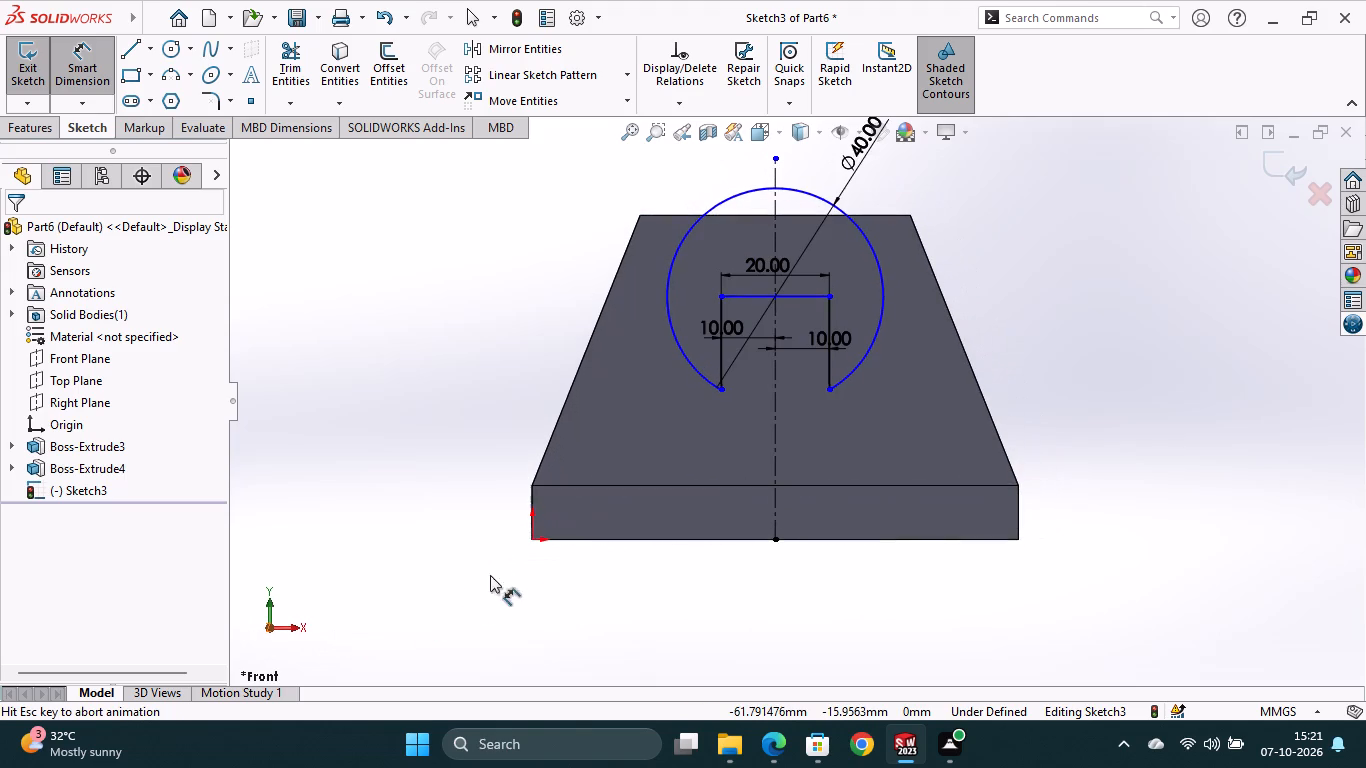
click(533, 541)
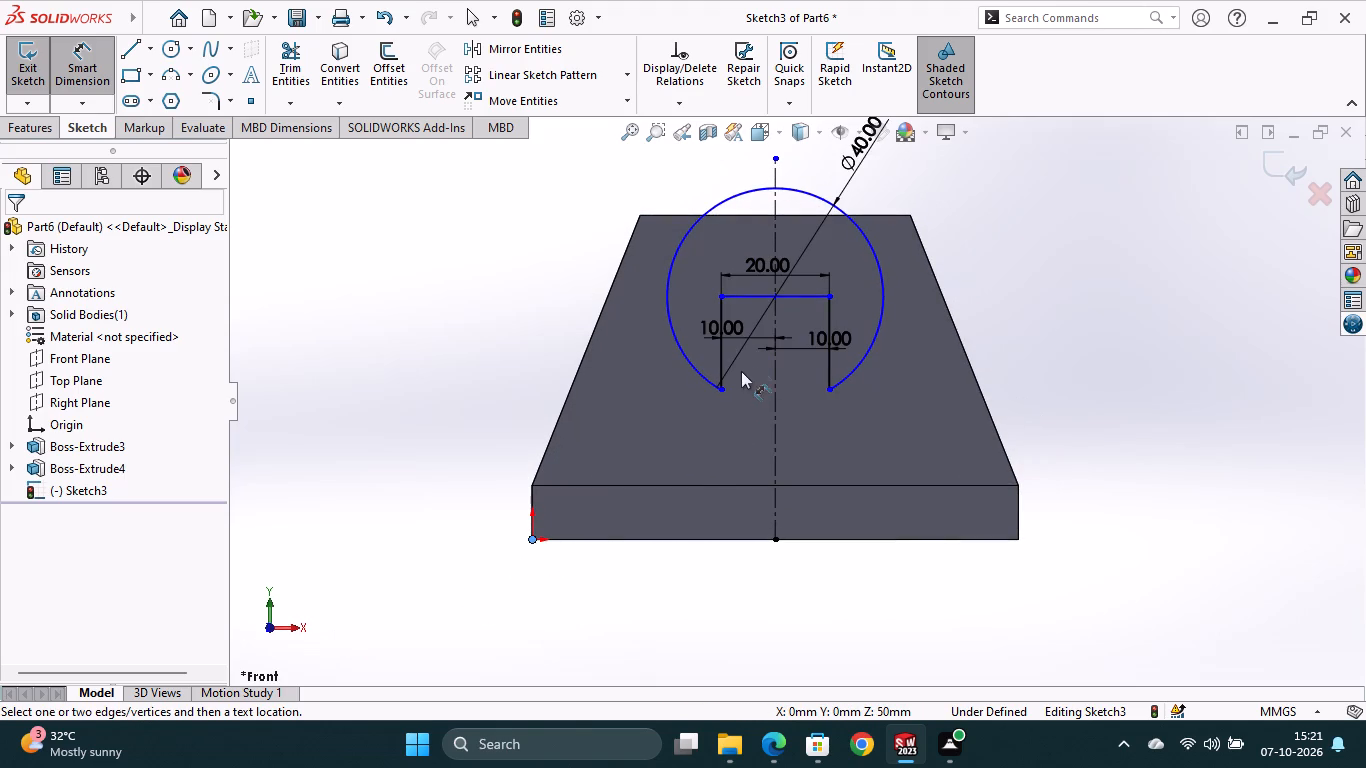
click(724, 391)
click(410, 417)
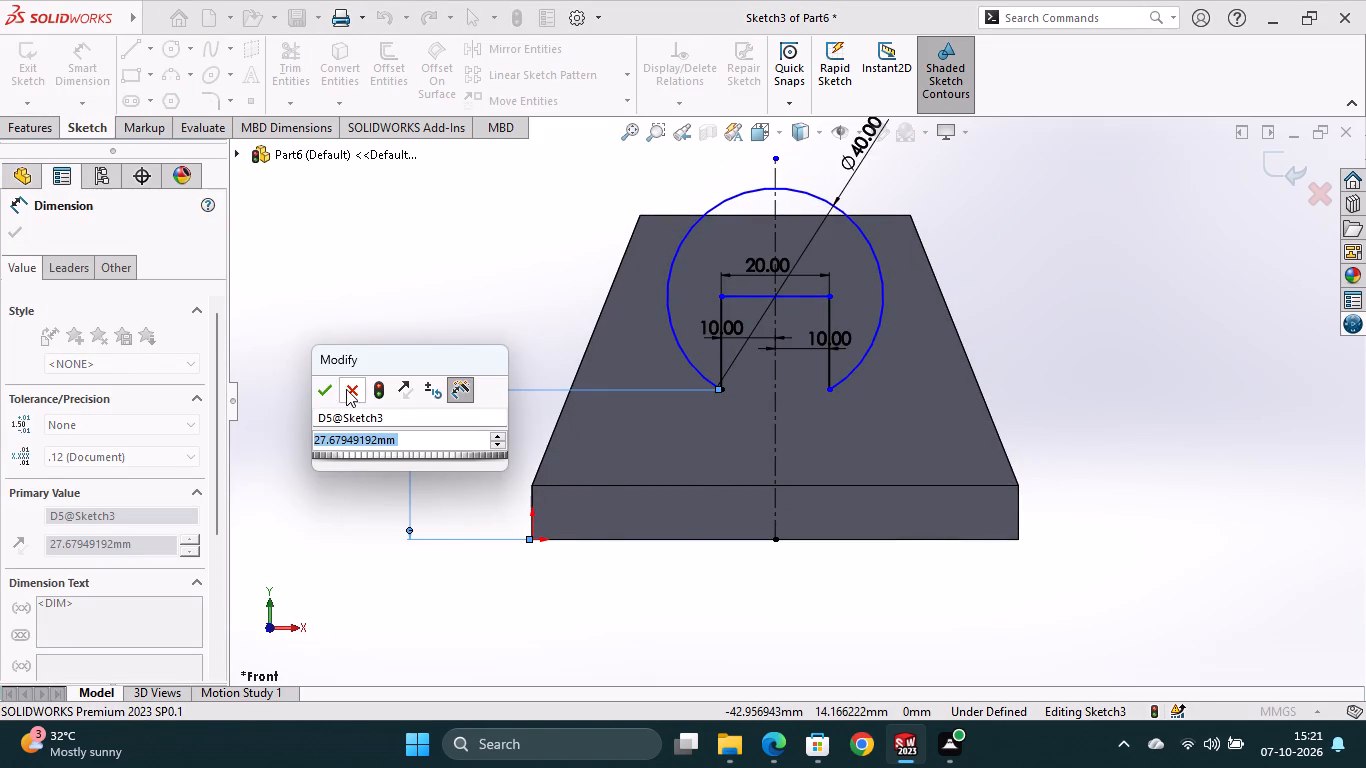
click(332, 387)
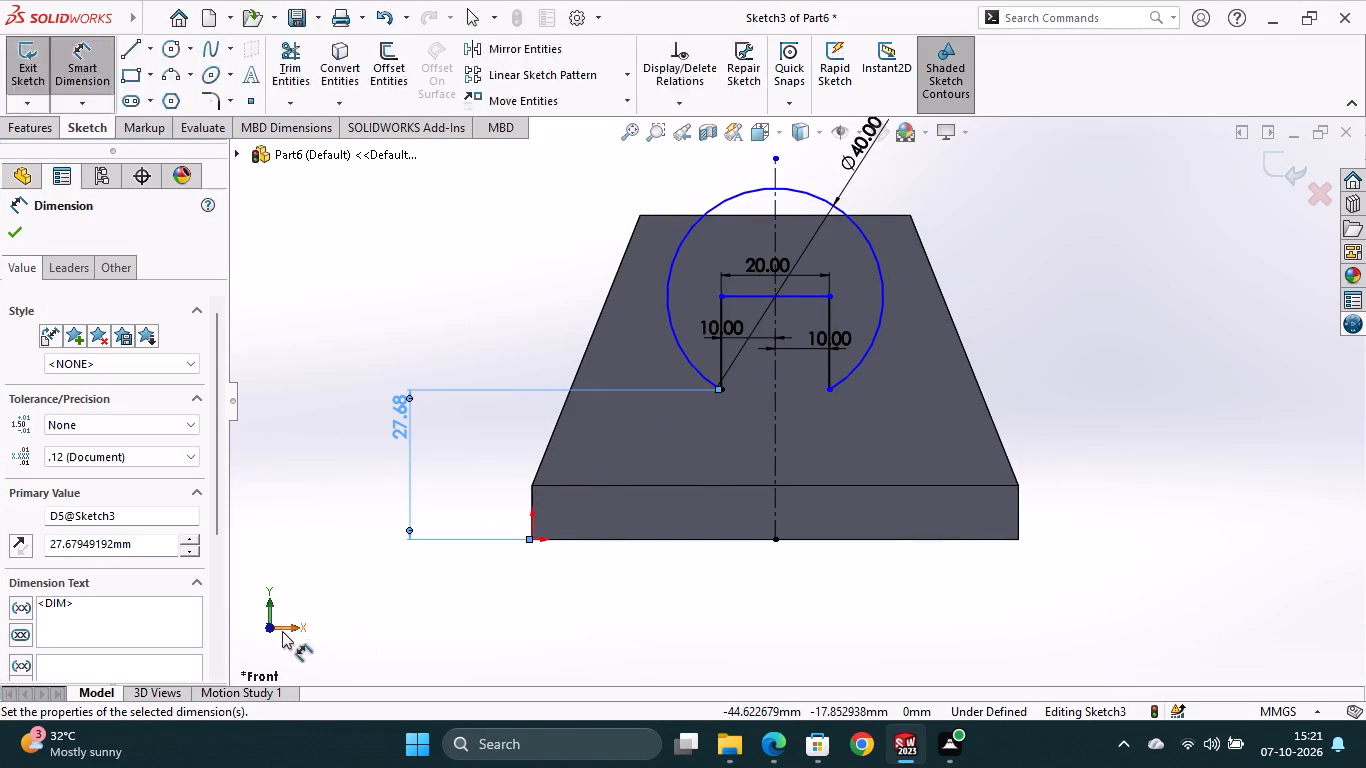
Dimension the horizontal distance from the origin to the arc's lower left end as a driven dimension.
click(534, 536)
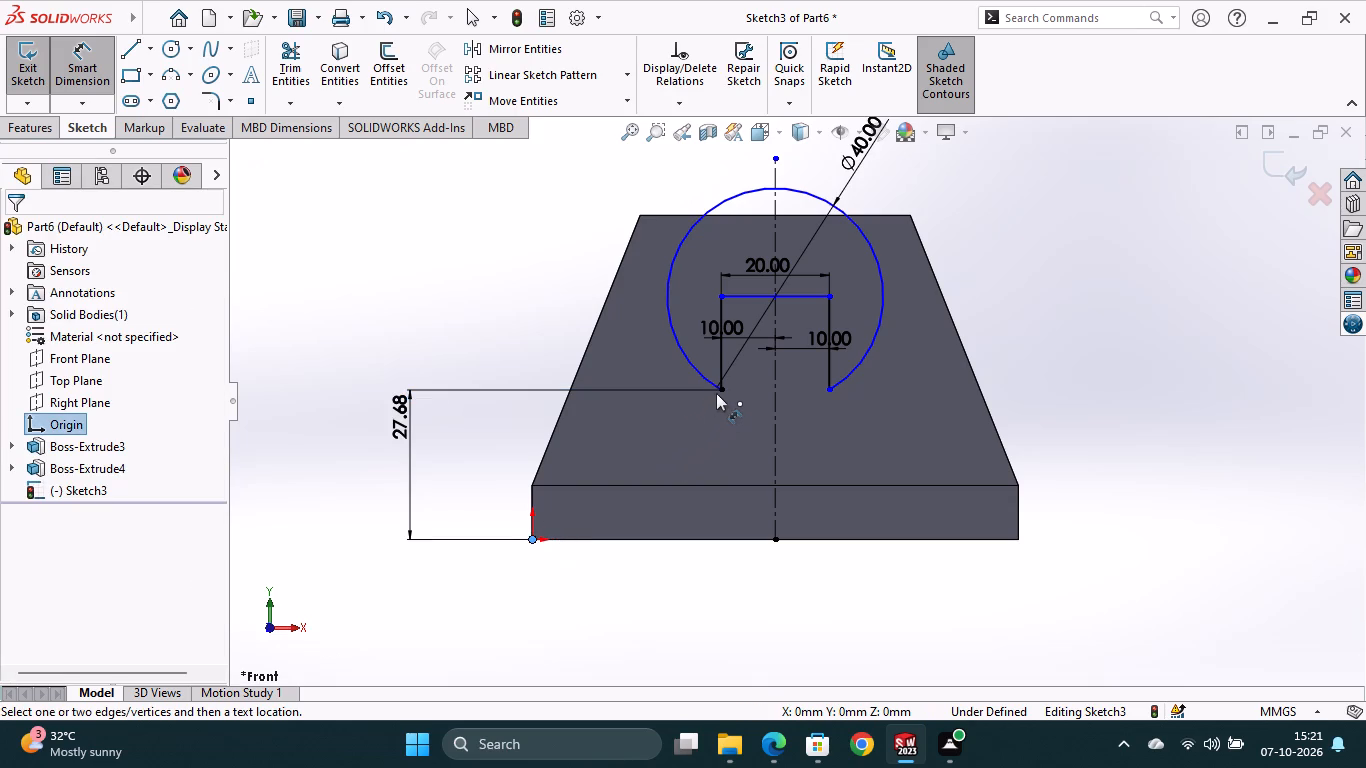
click(719, 389)
click(636, 602)
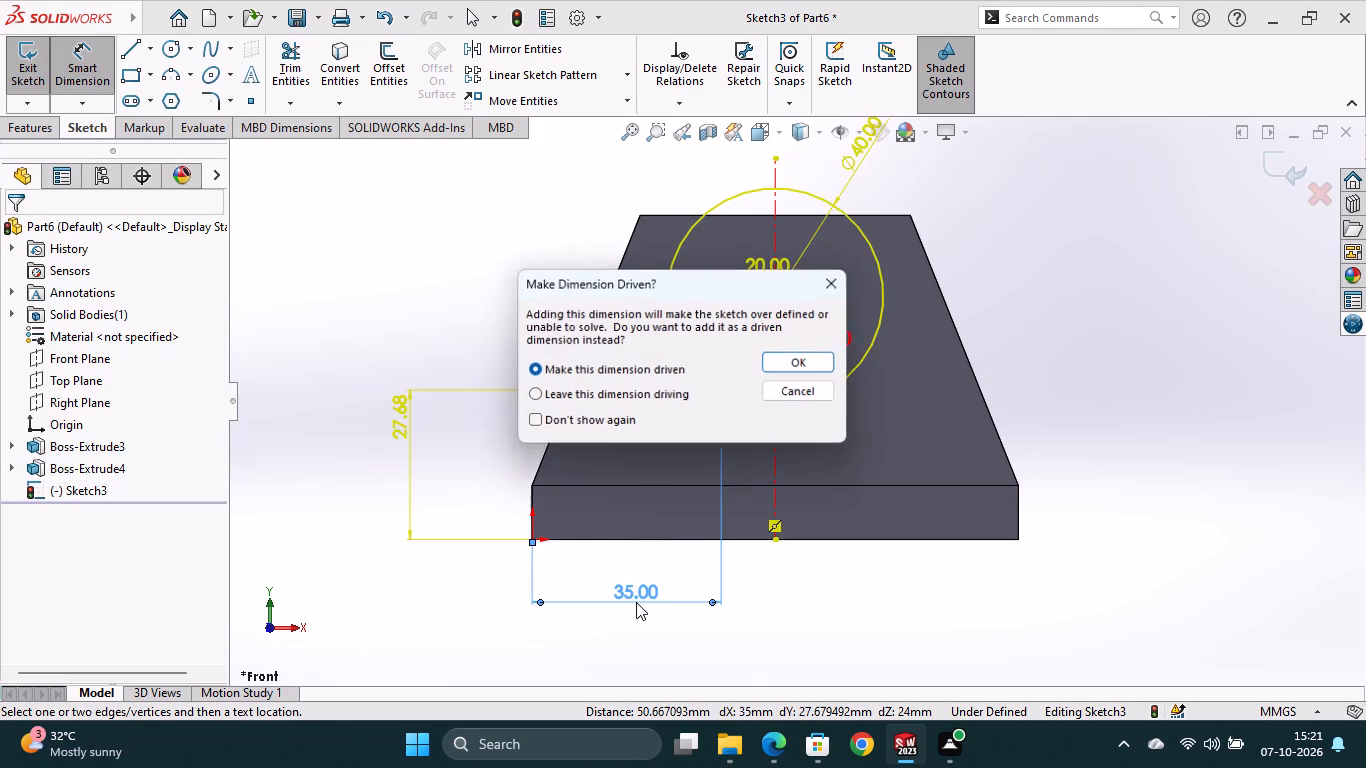
click(793, 367)
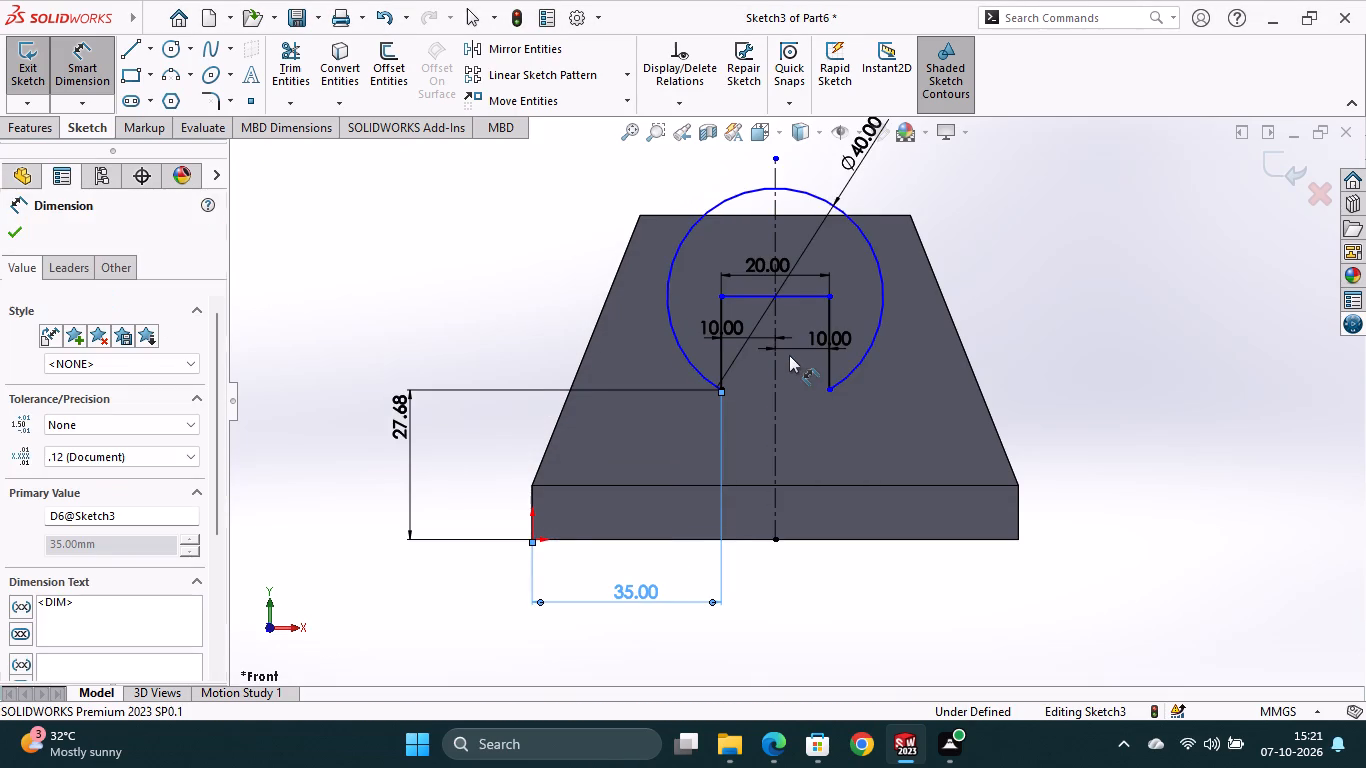
scroll(789, 355, up, 1)
scroll(784, 369, down, 2)
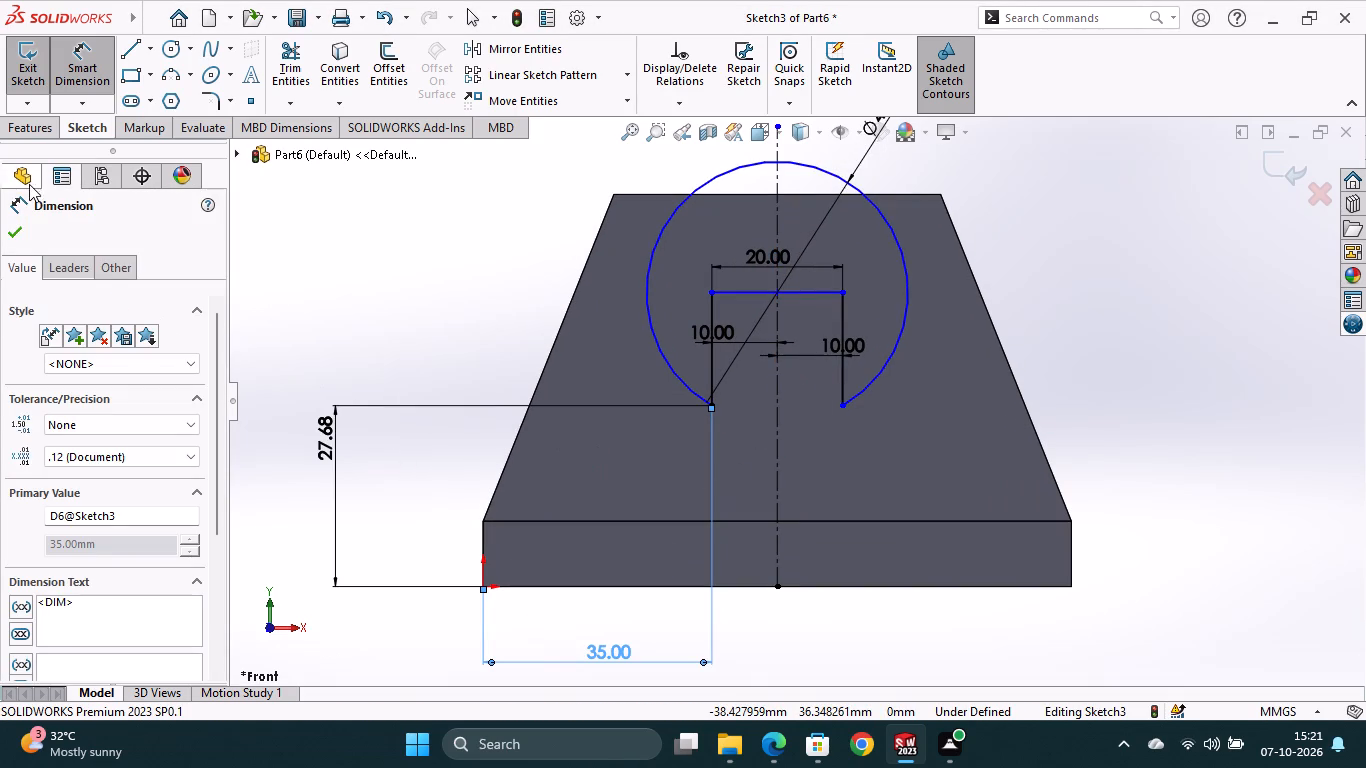
click(22, 237)
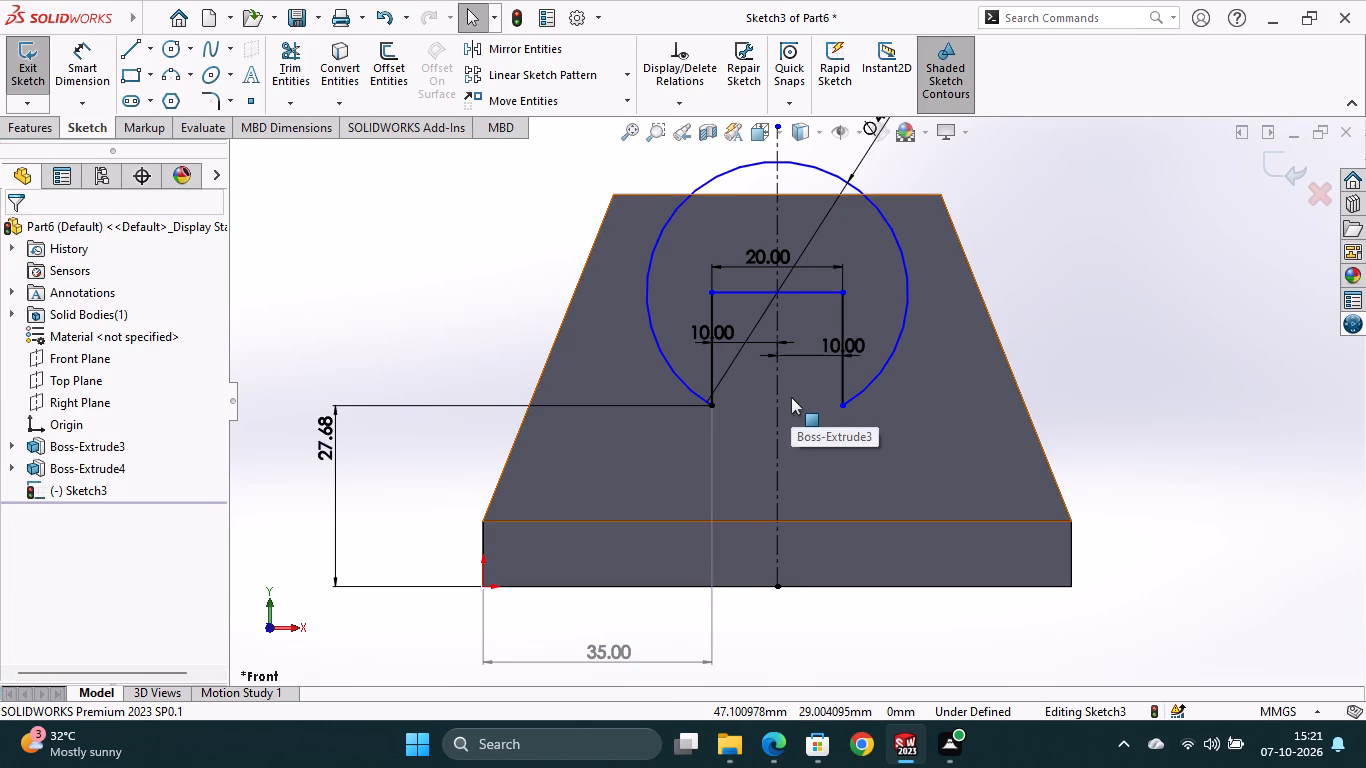
Delete the 10 mm dimension between the slot's left vertical line and the centerline.
scroll(791, 397, up, 2)
scroll(791, 332, down, 5)
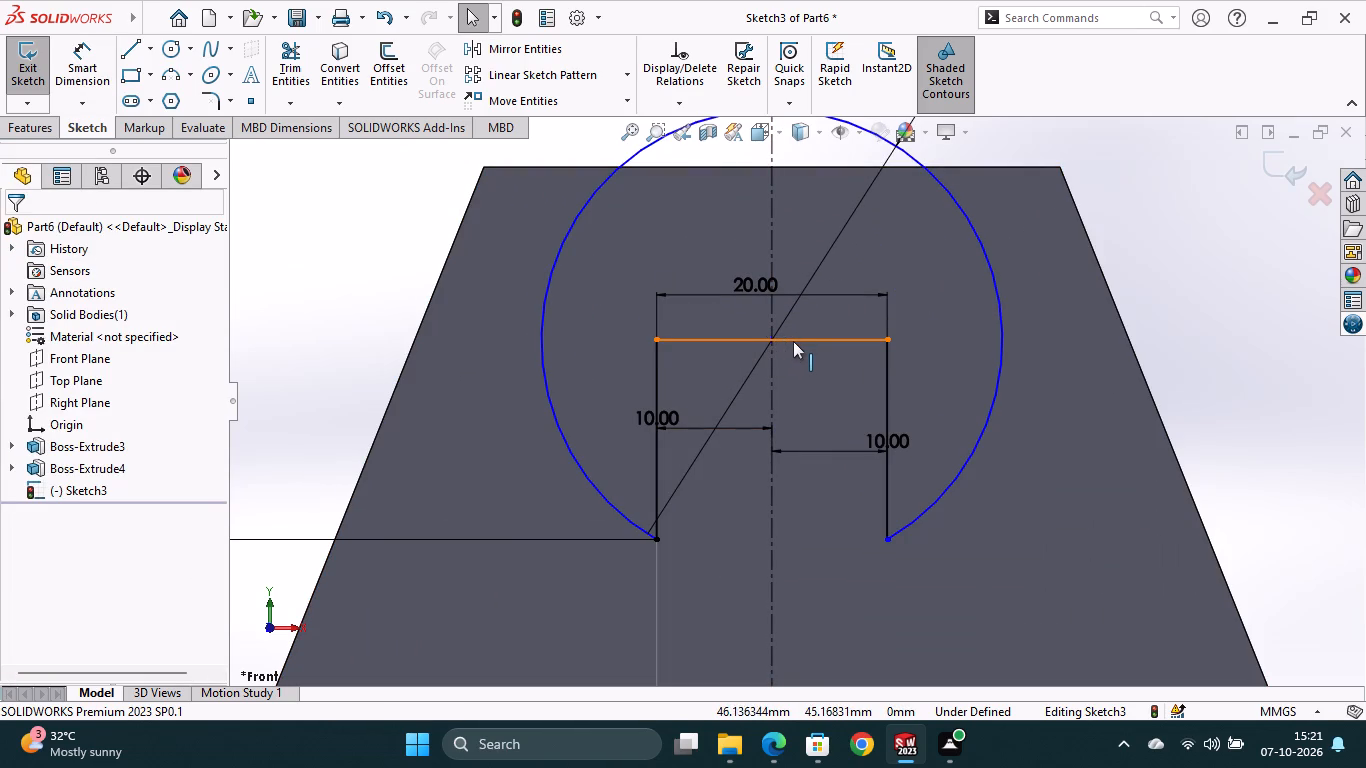
right_click(739, 428)
click(756, 438)
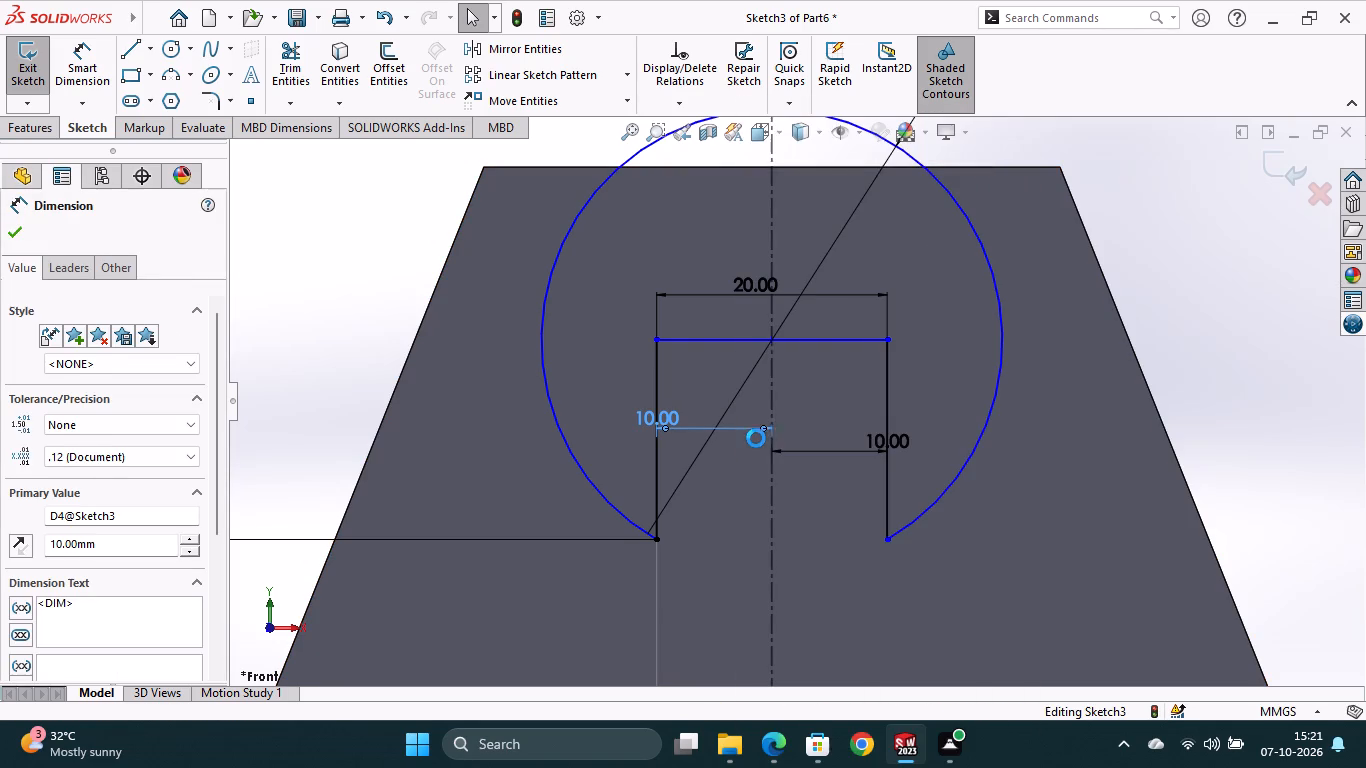
scroll(736, 424, up, 2)
scroll(789, 327, down, 3)
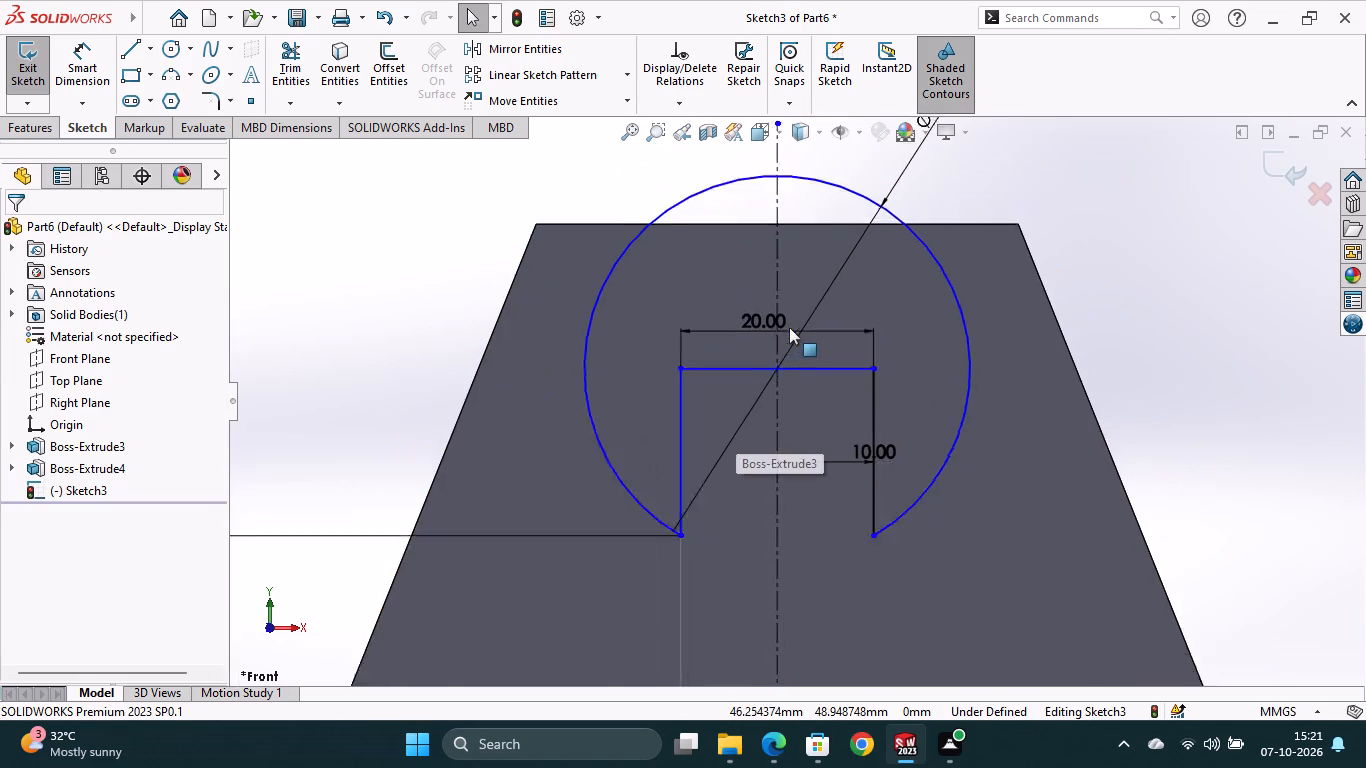
Dimension the slot's top horizontal line 45 mm above the origin.
scroll(789, 327, down, 2)
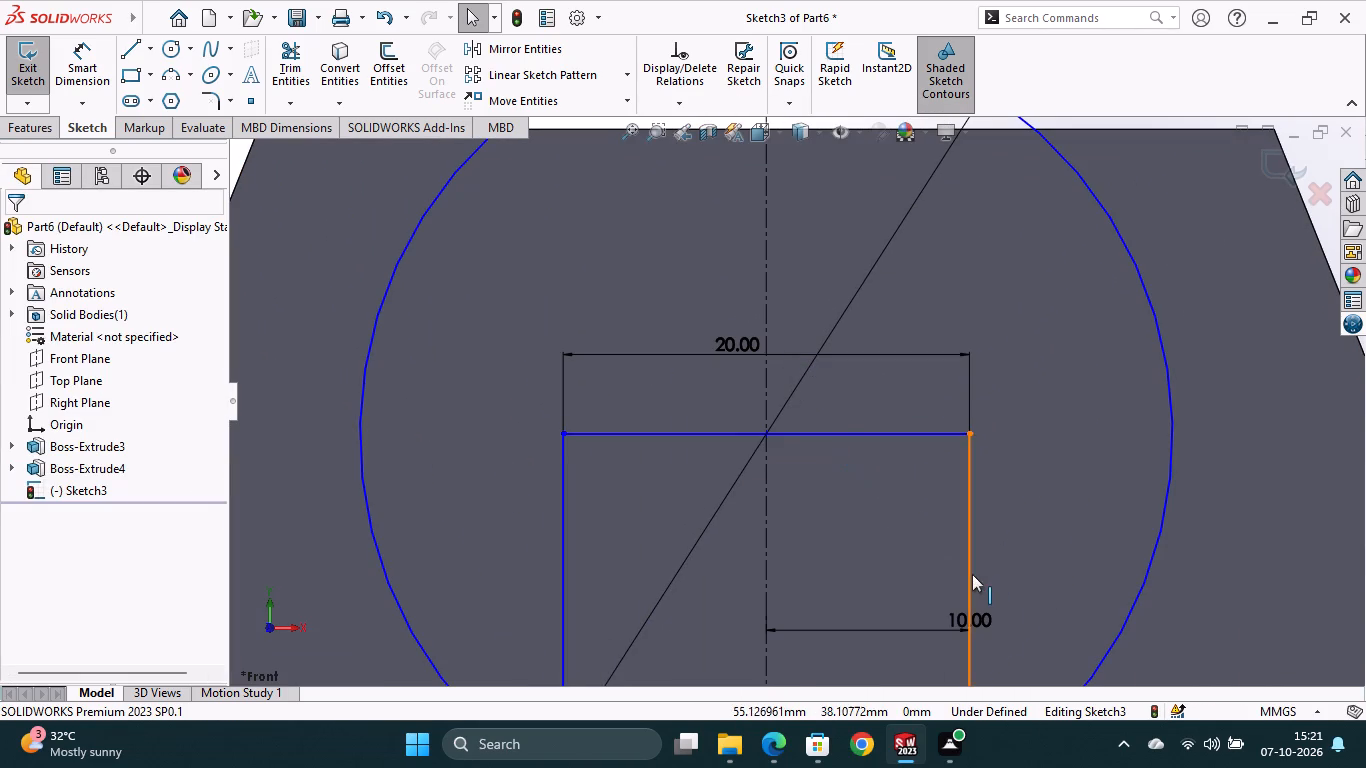
scroll(972, 574, up, 5)
scroll(881, 550, down, 3)
scroll(818, 405, up, 3)
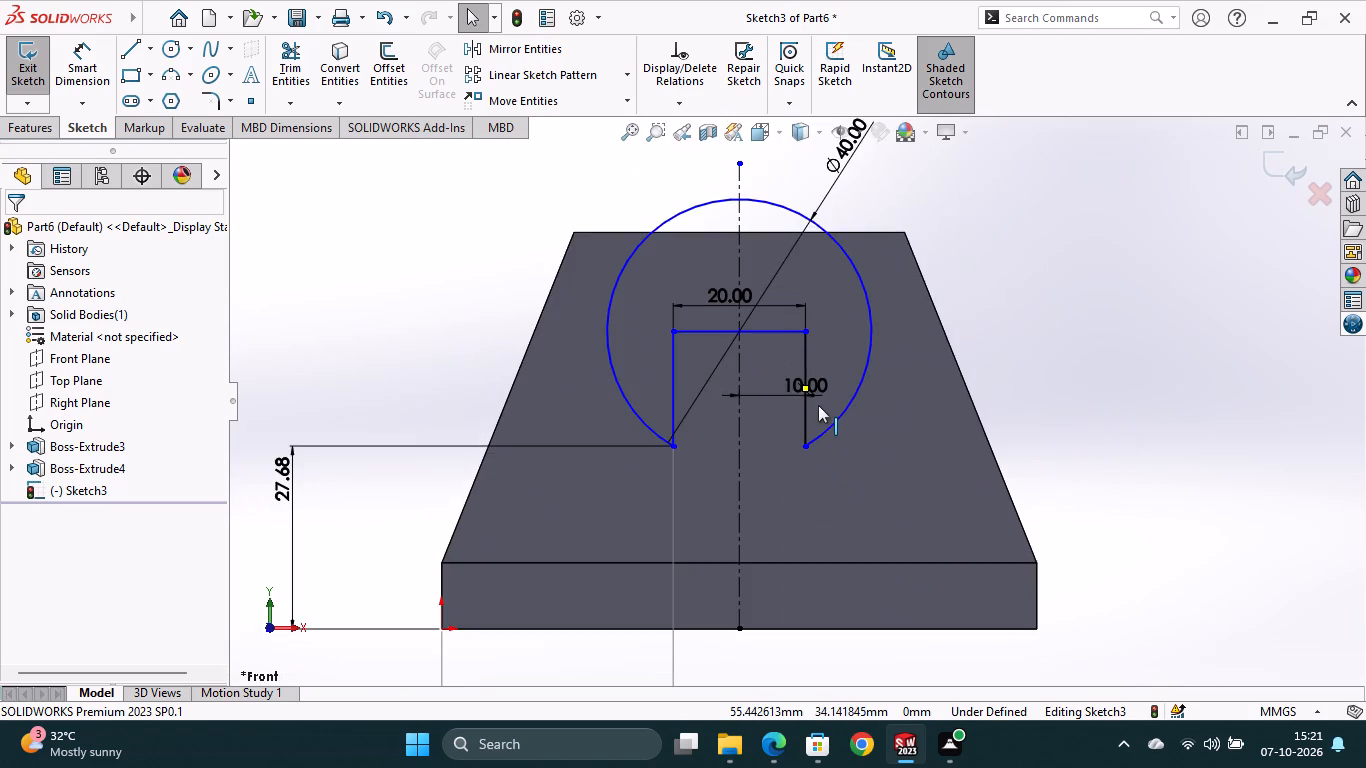
scroll(772, 244, down, 2)
scroll(761, 287, up, 2)
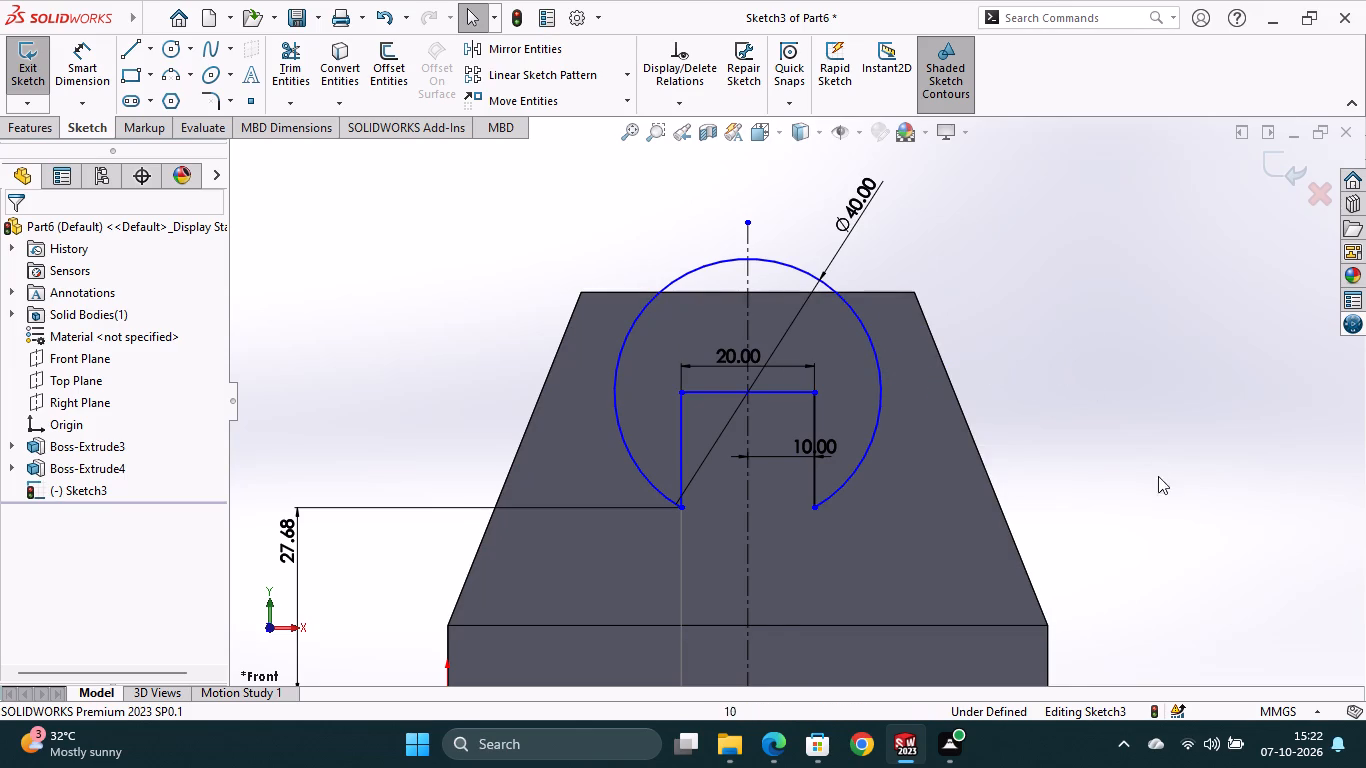
scroll(1029, 533, up, 1)
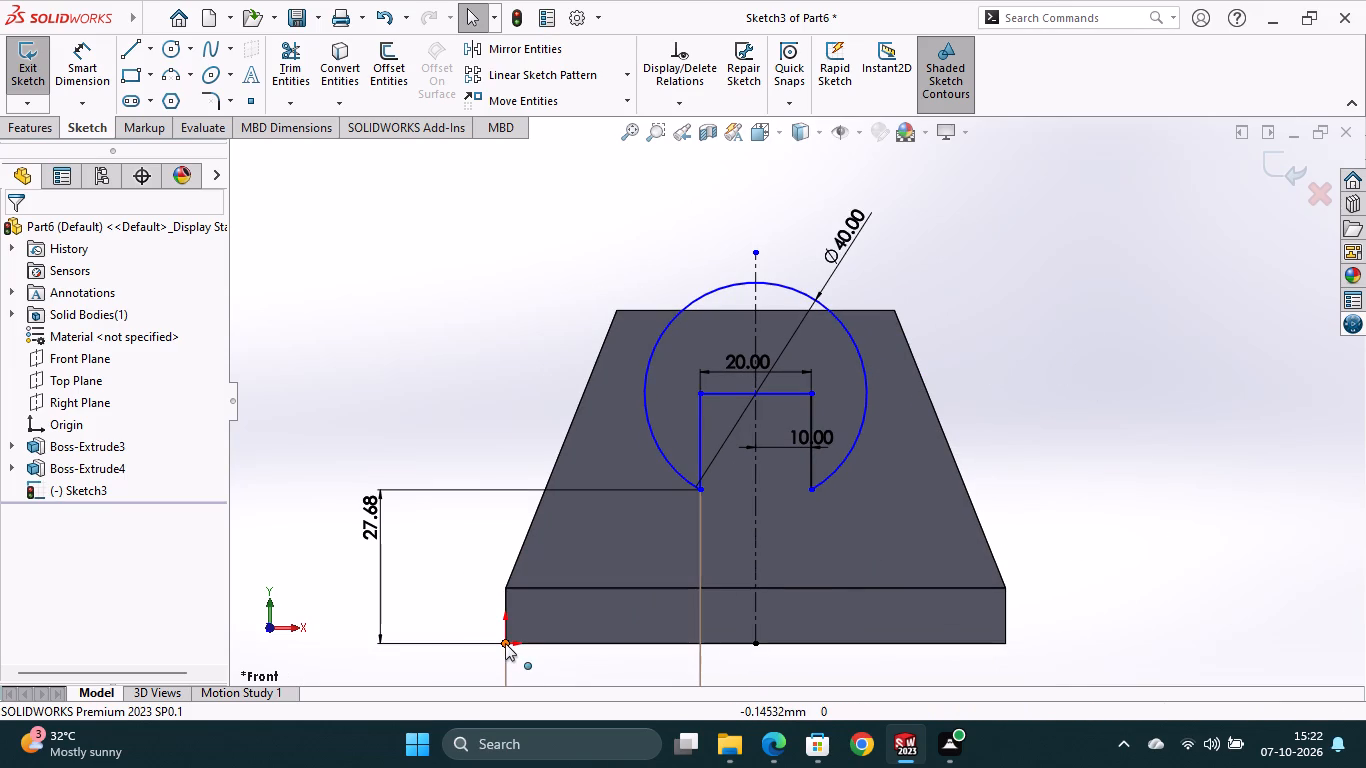
click(505, 642)
click(770, 392)
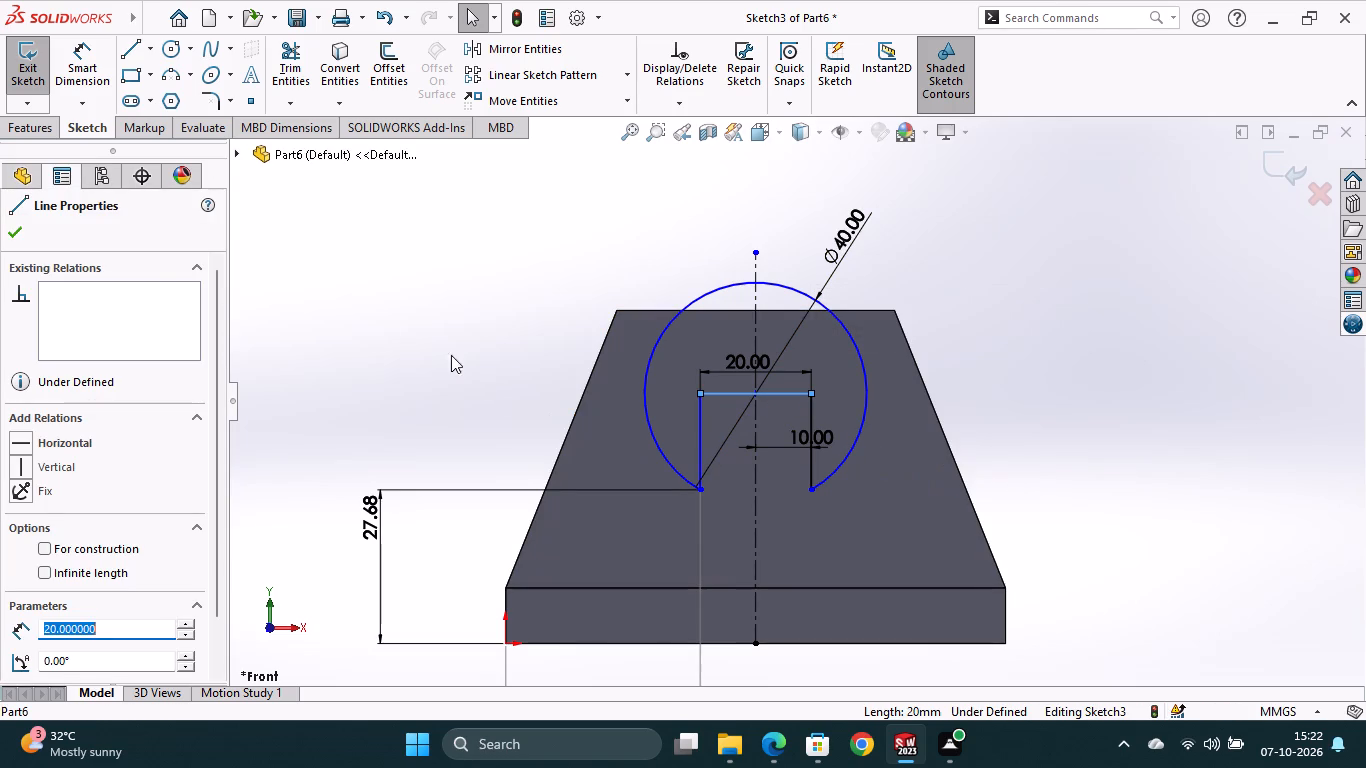
click(339, 249)
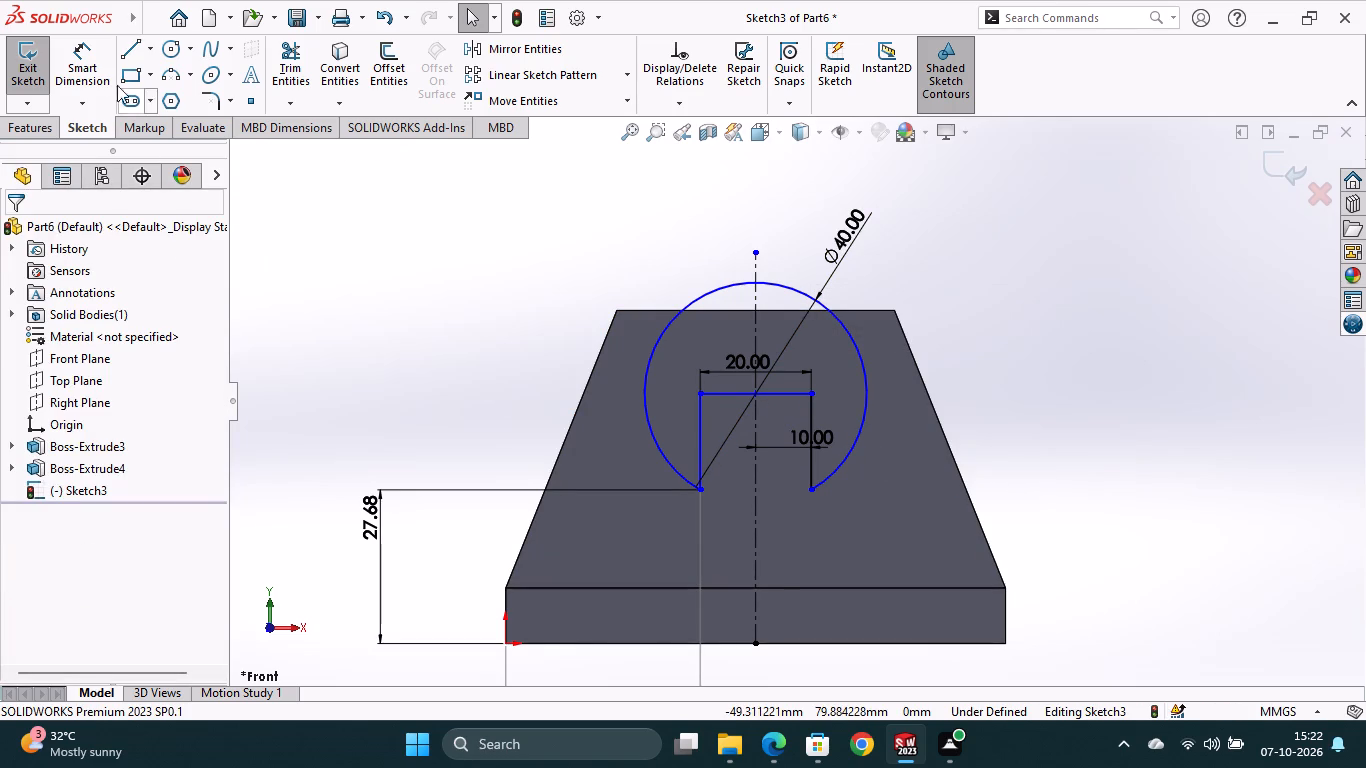
click(92, 67)
click(505, 646)
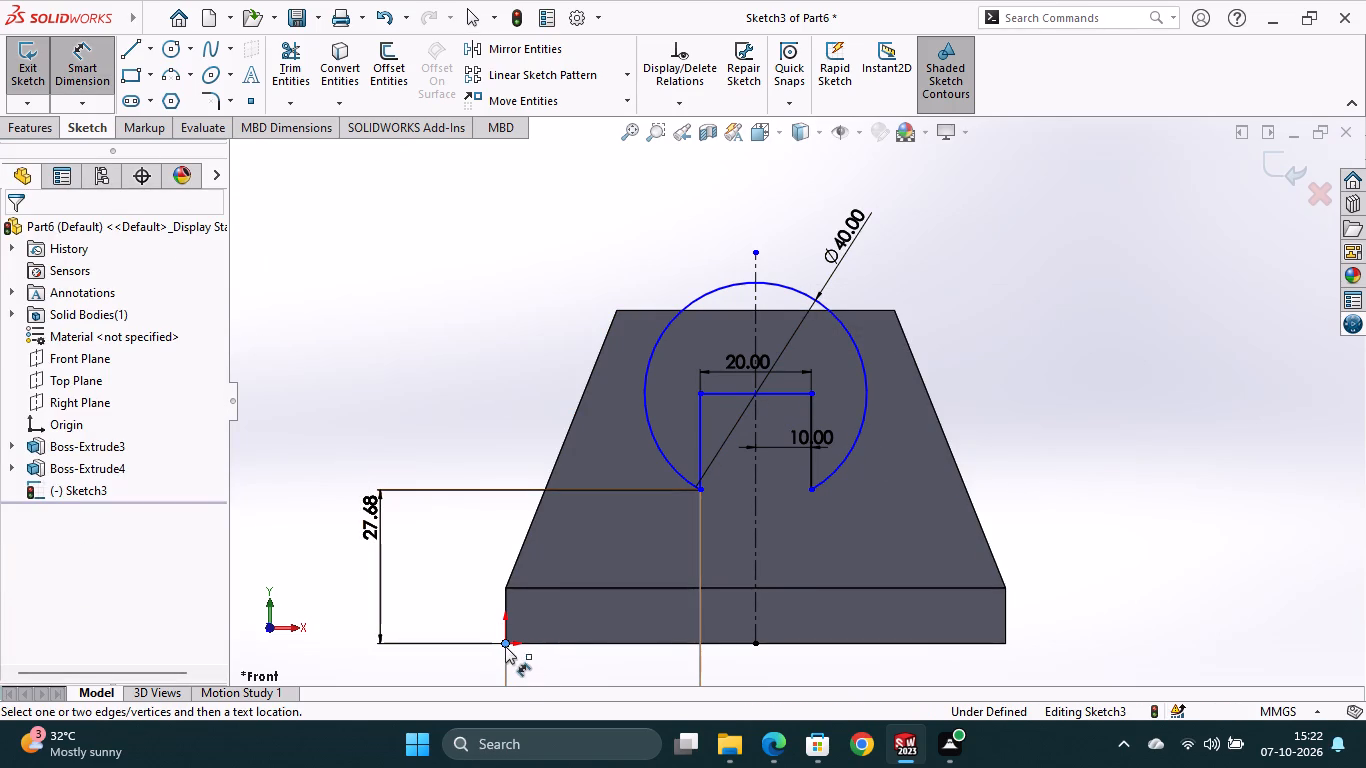
click(785, 394)
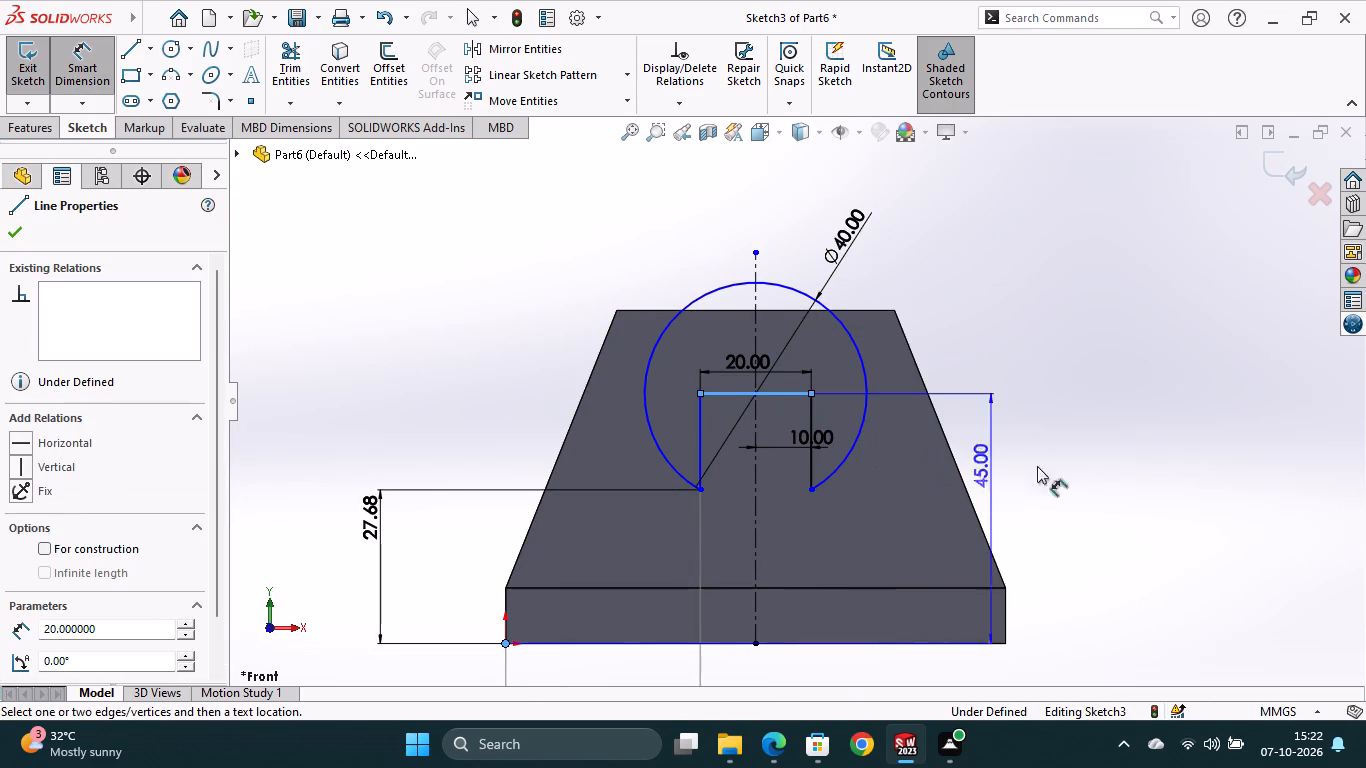
click(1131, 484)
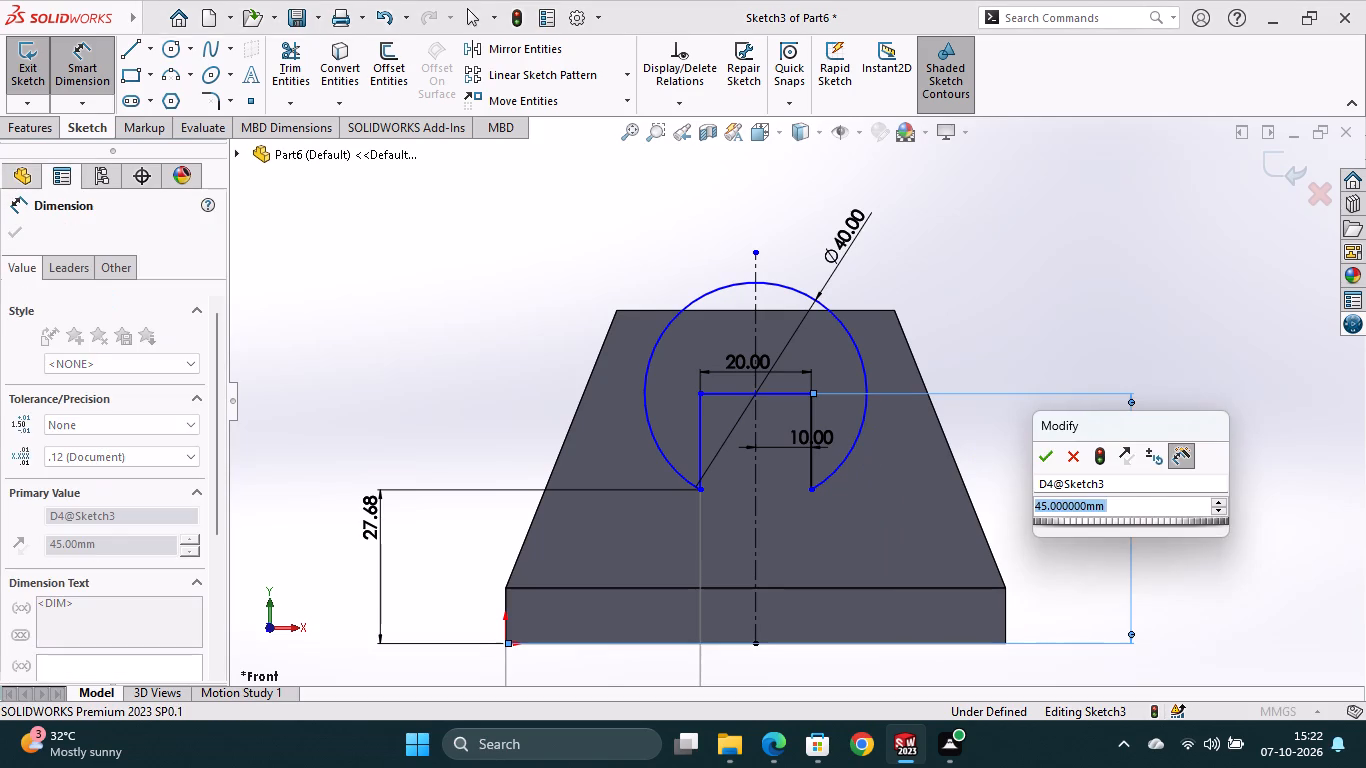
click(1050, 450)
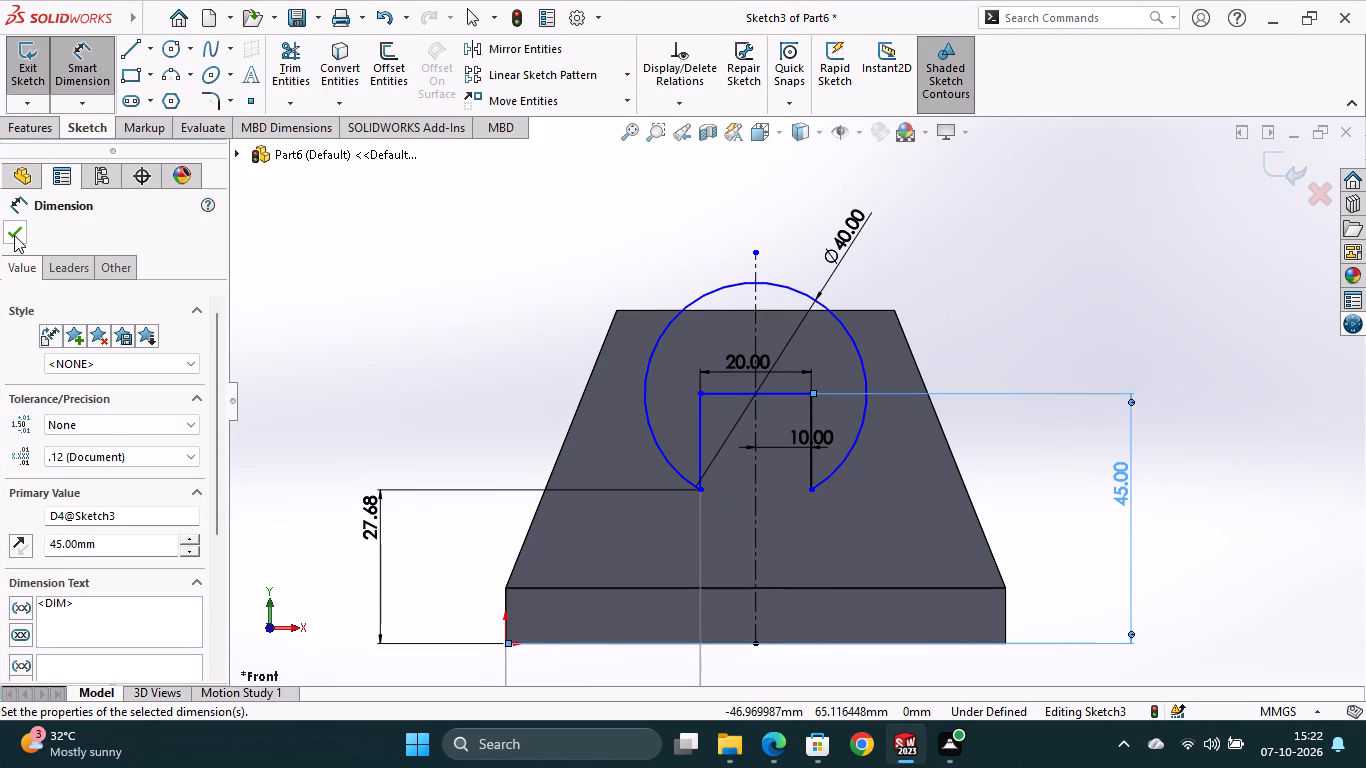
click(14, 235)
Add a horizontal relation to the slot's top line.
scroll(847, 387, down, 3)
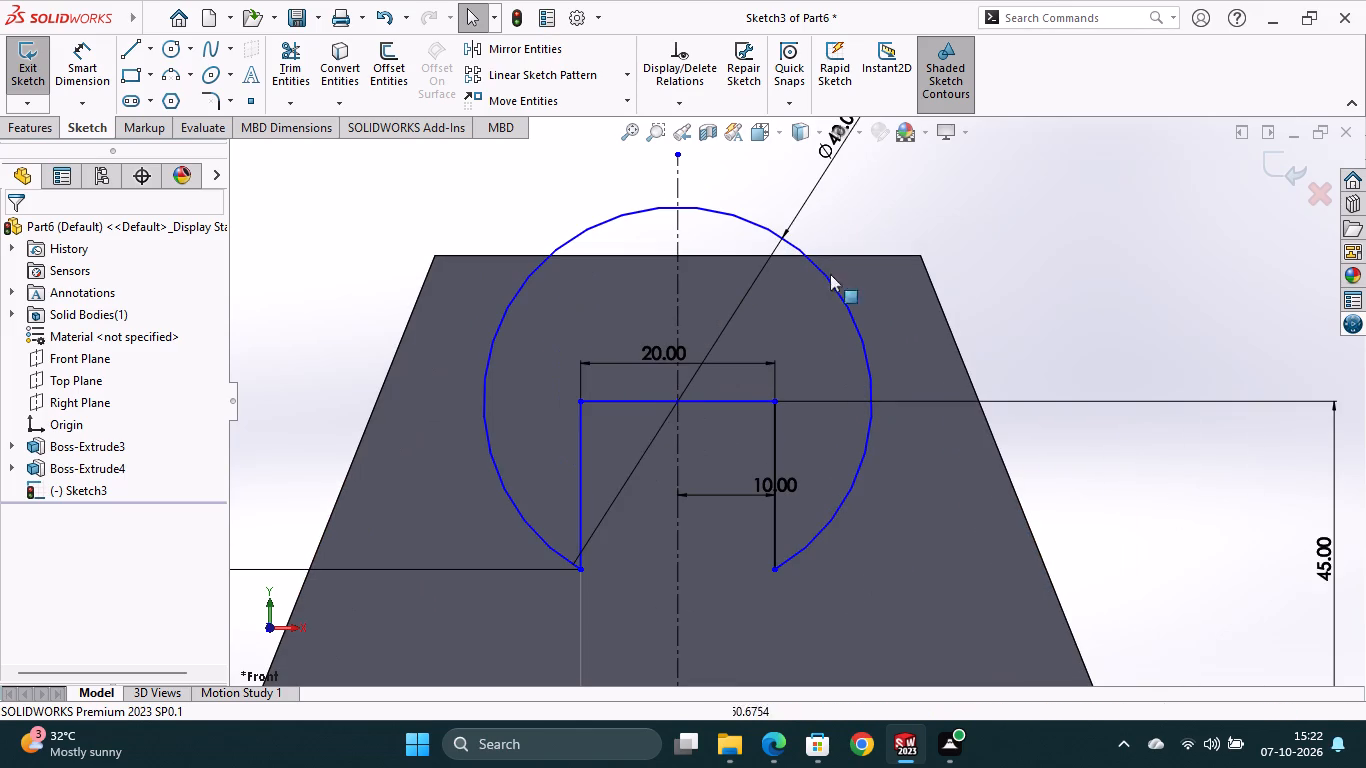
scroll(794, 258, up, 1)
scroll(798, 278, down, 1)
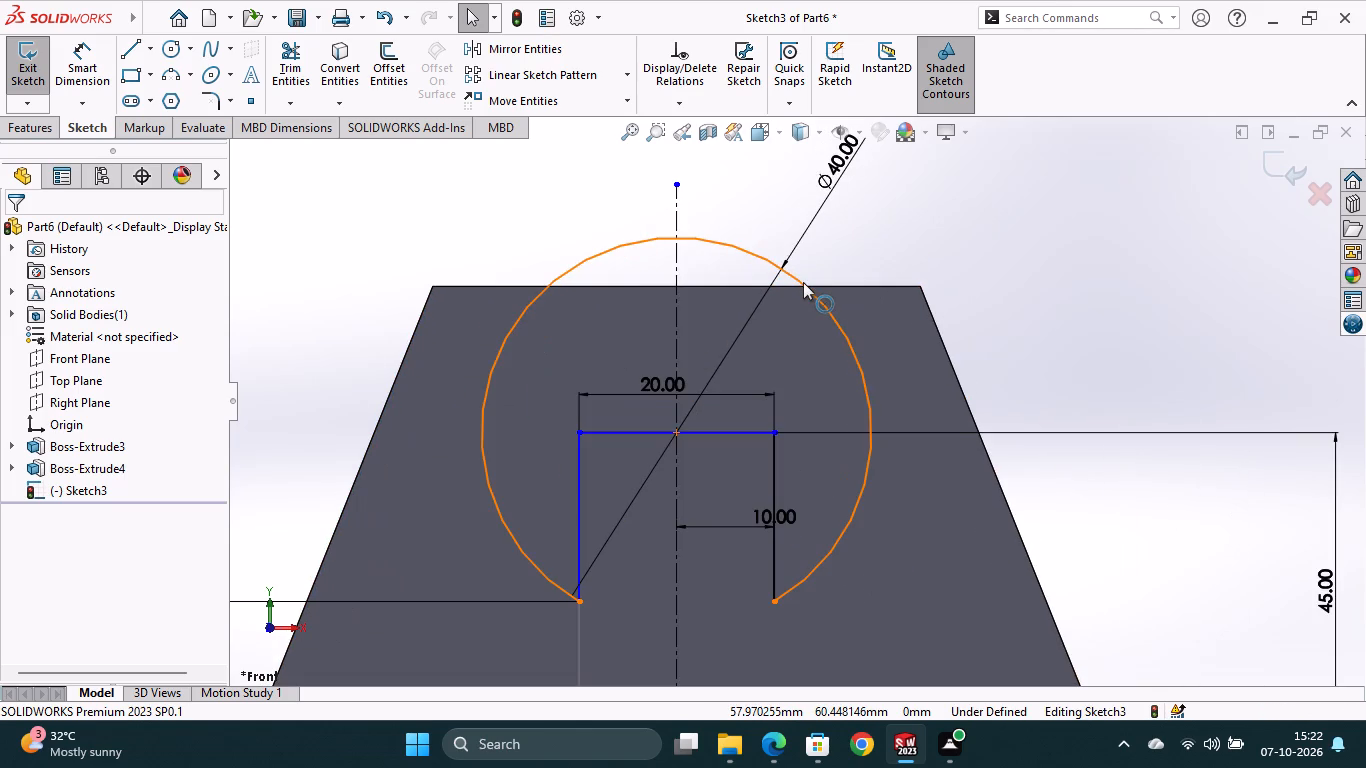
scroll(803, 282, down, 1)
scroll(681, 423, up, 4)
scroll(674, 500, down, 2)
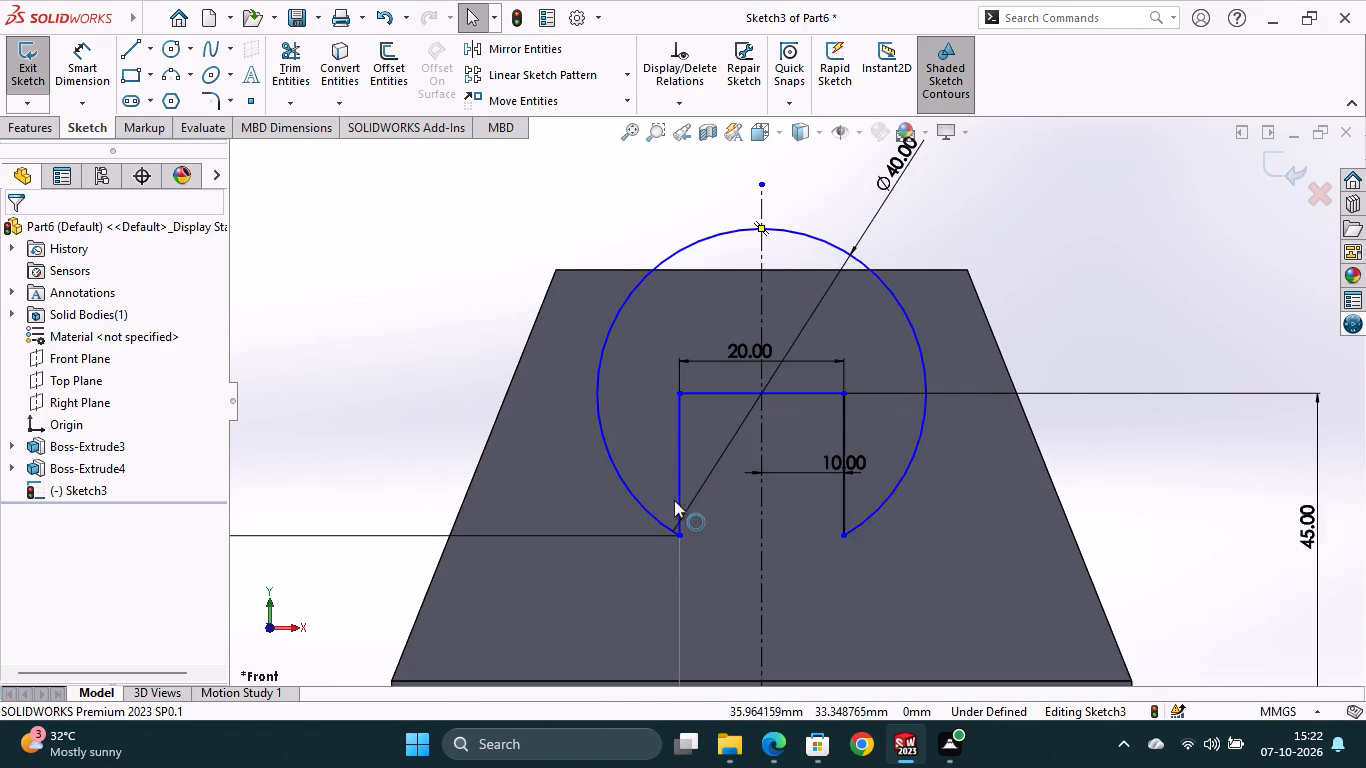
scroll(664, 513, down, 1)
scroll(664, 513, up, 2)
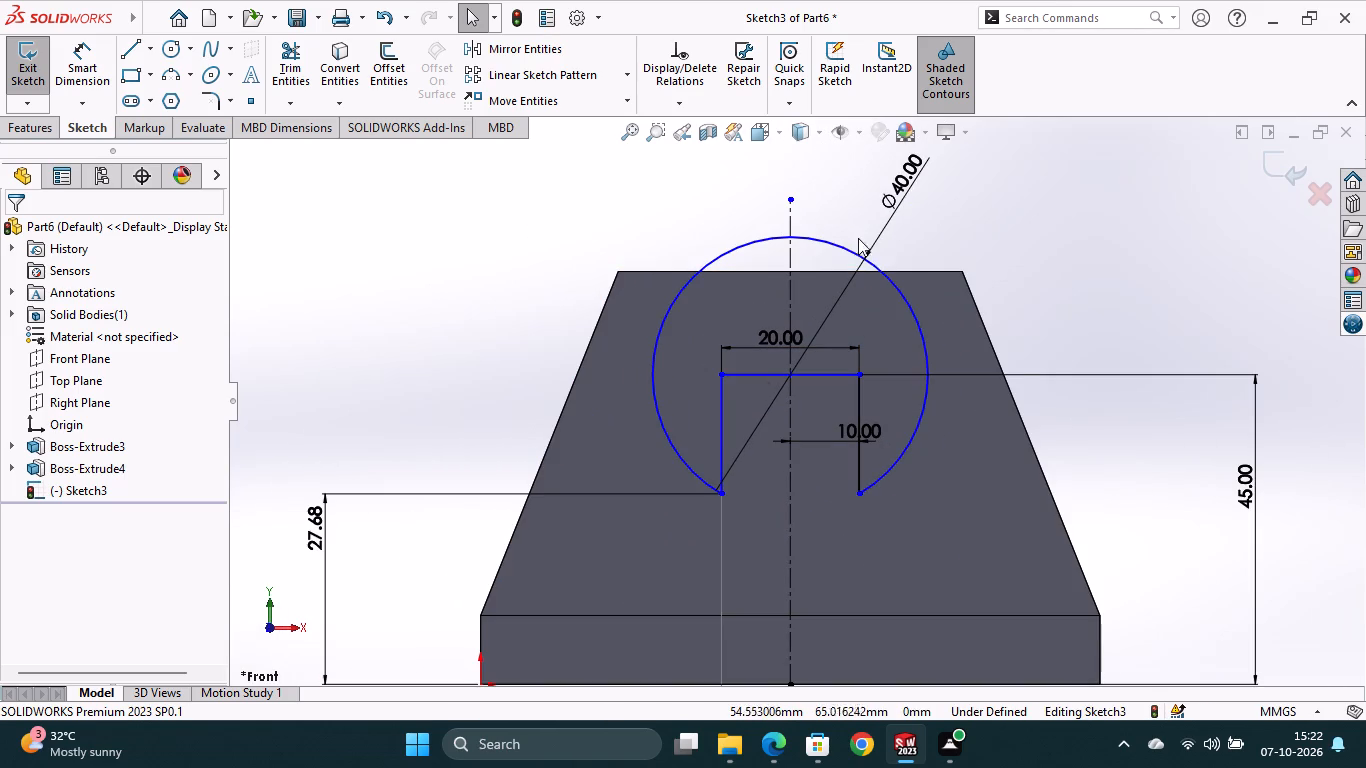
right_click(823, 374)
click(842, 318)
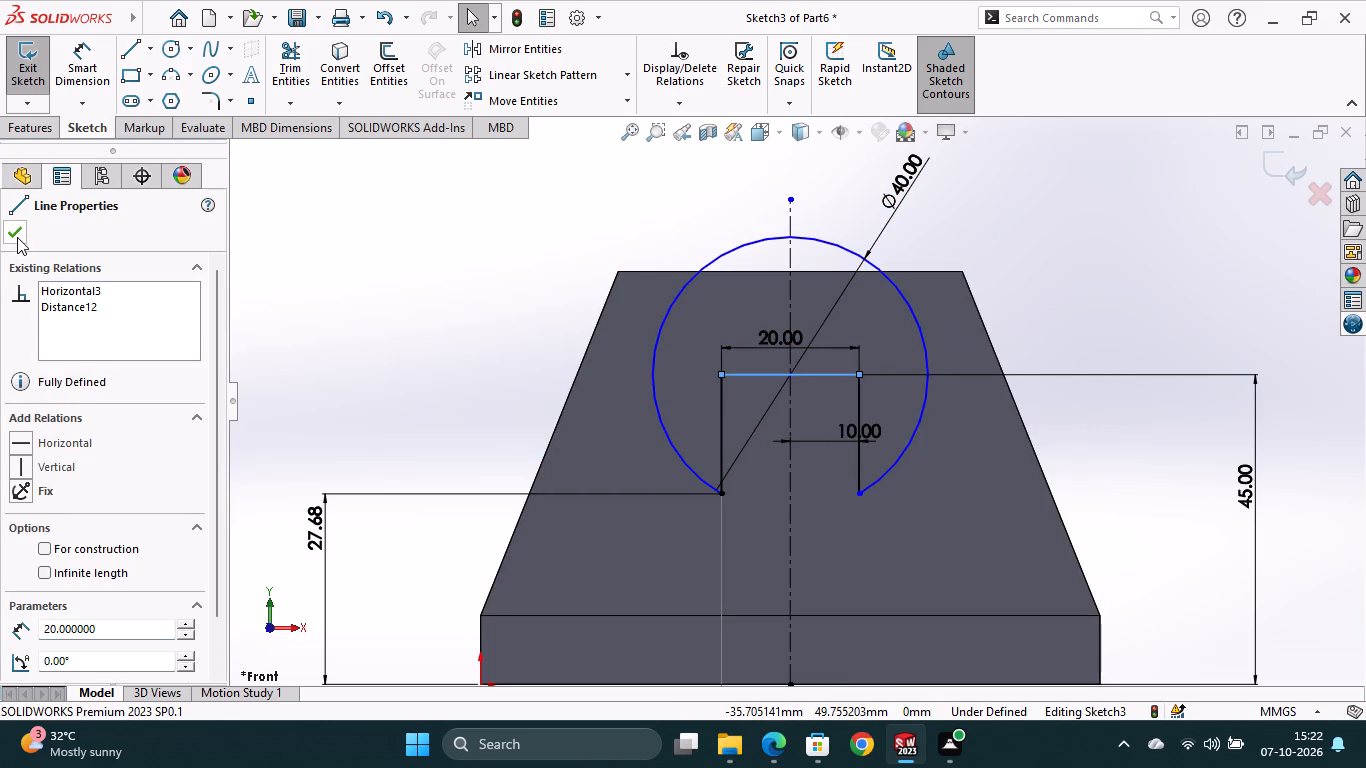
click(17, 237)
click(389, 306)
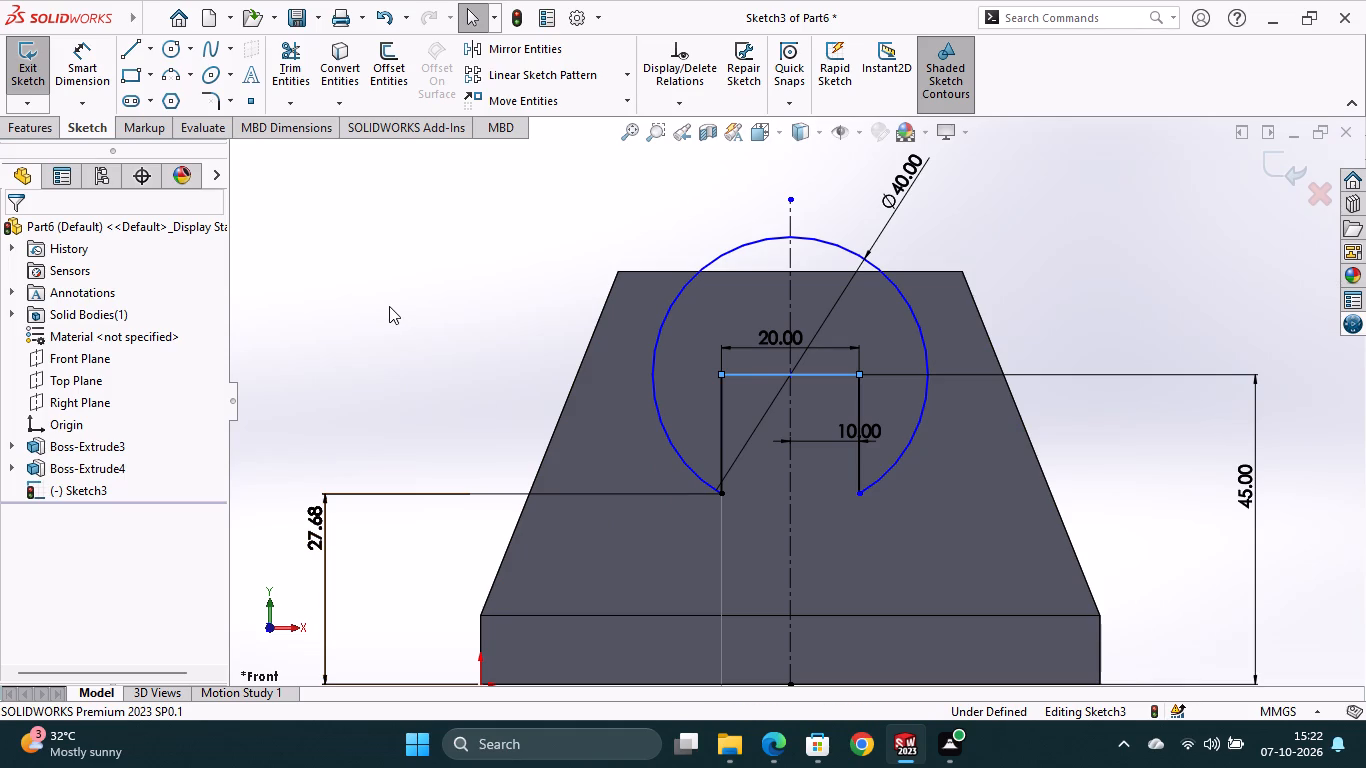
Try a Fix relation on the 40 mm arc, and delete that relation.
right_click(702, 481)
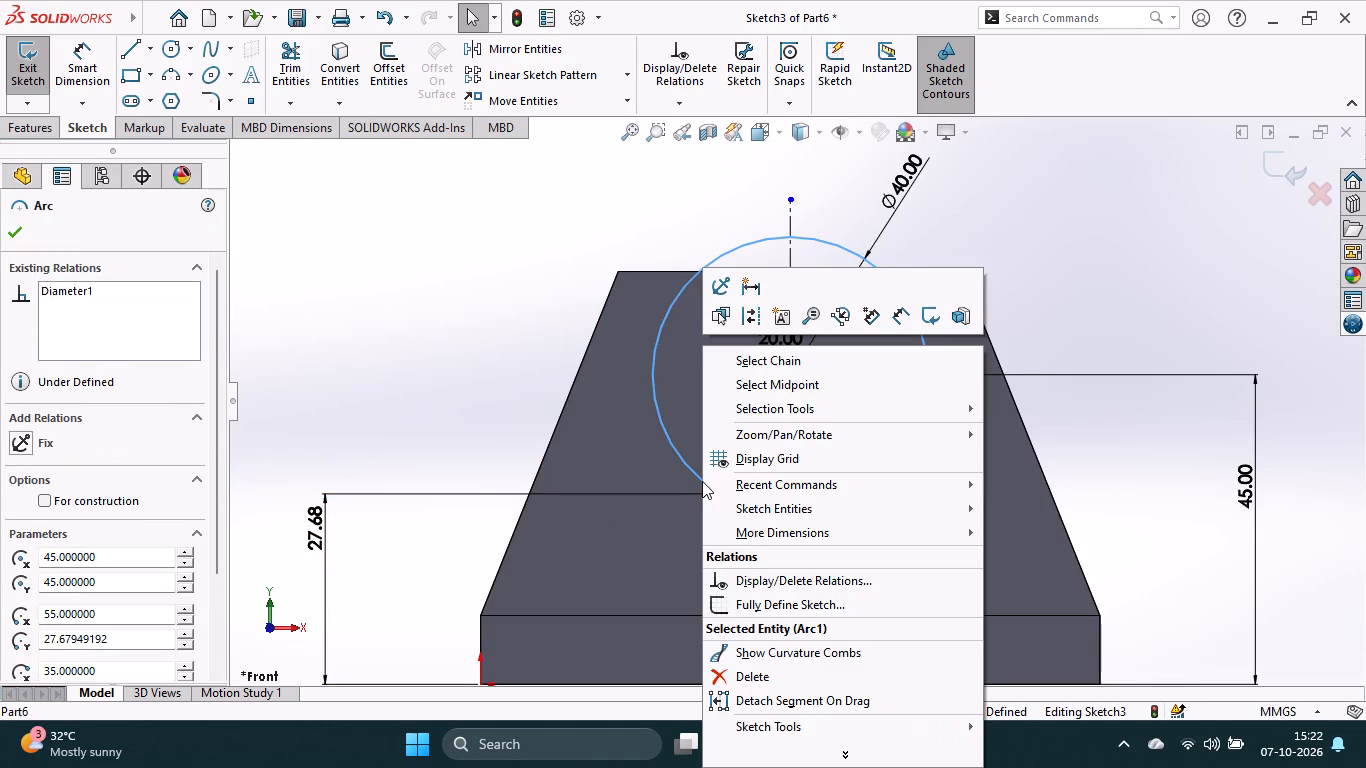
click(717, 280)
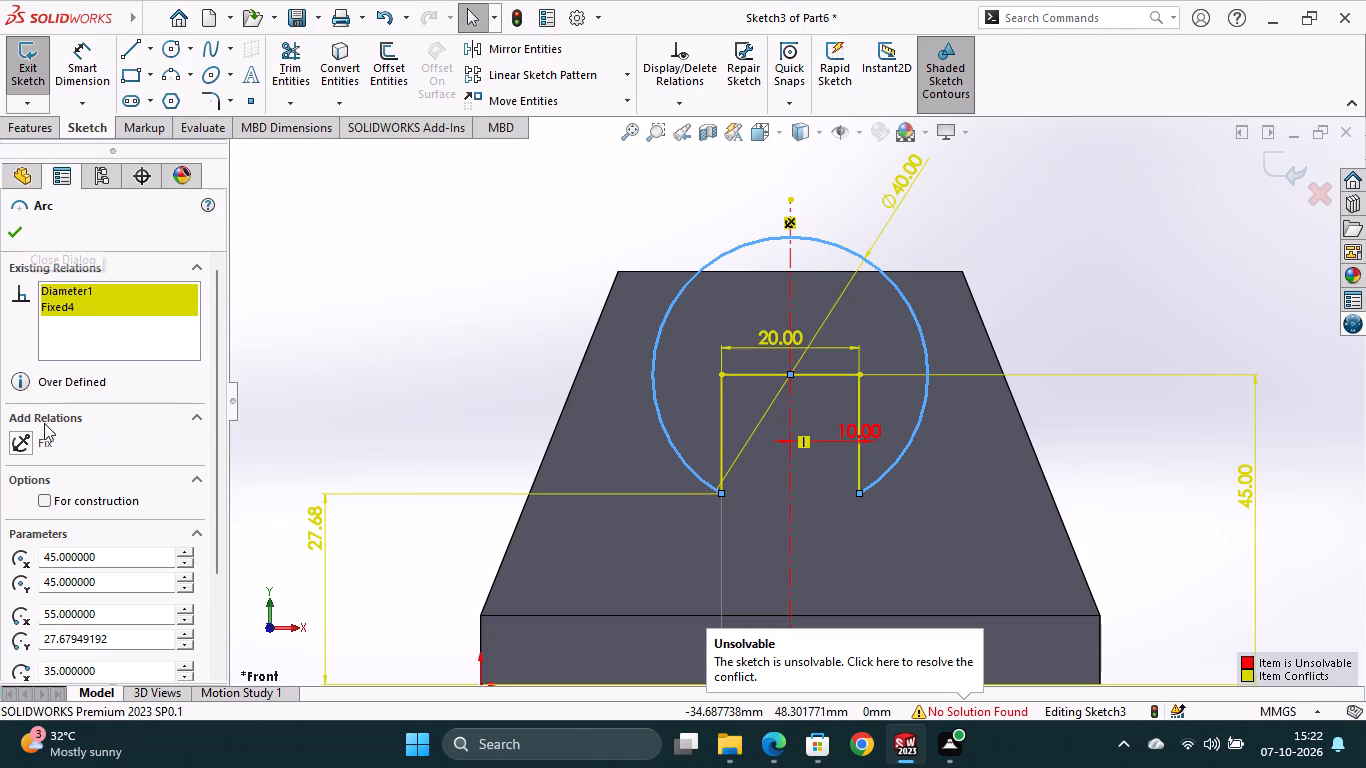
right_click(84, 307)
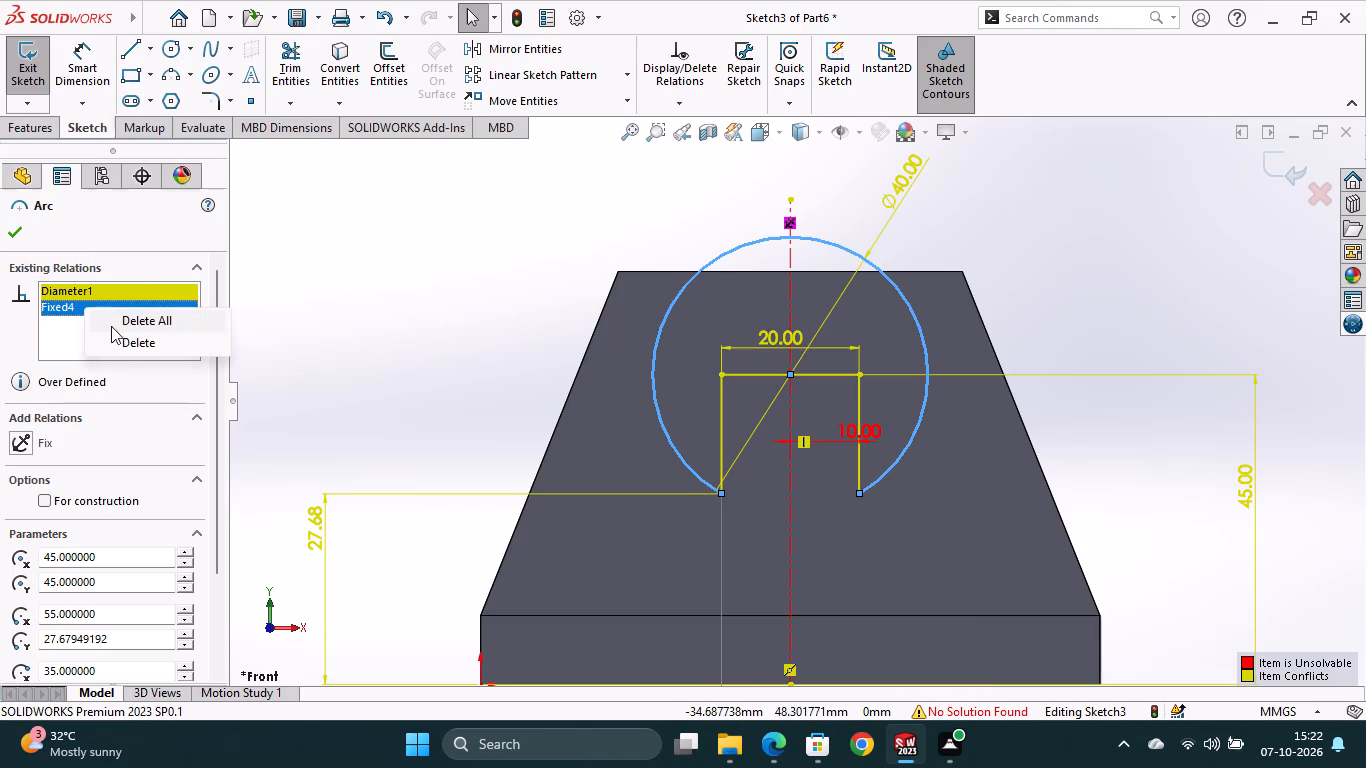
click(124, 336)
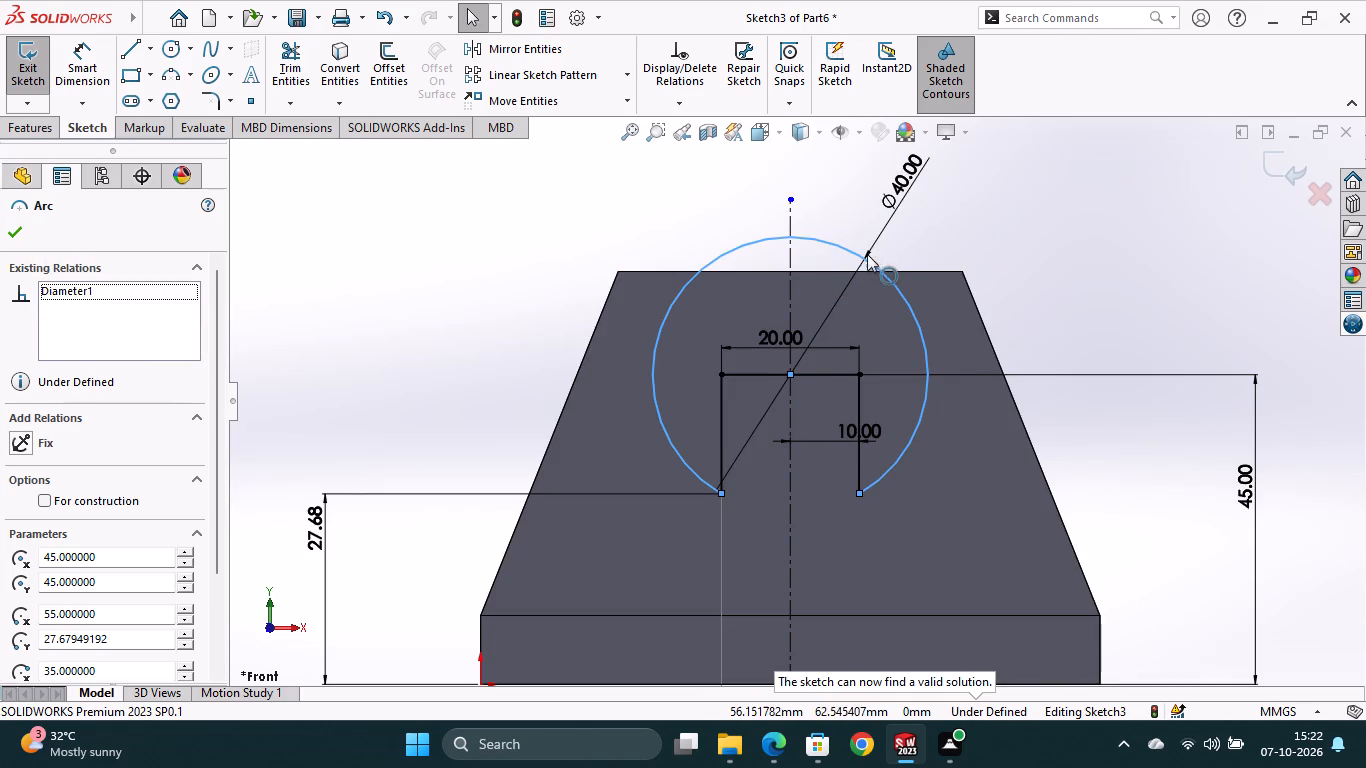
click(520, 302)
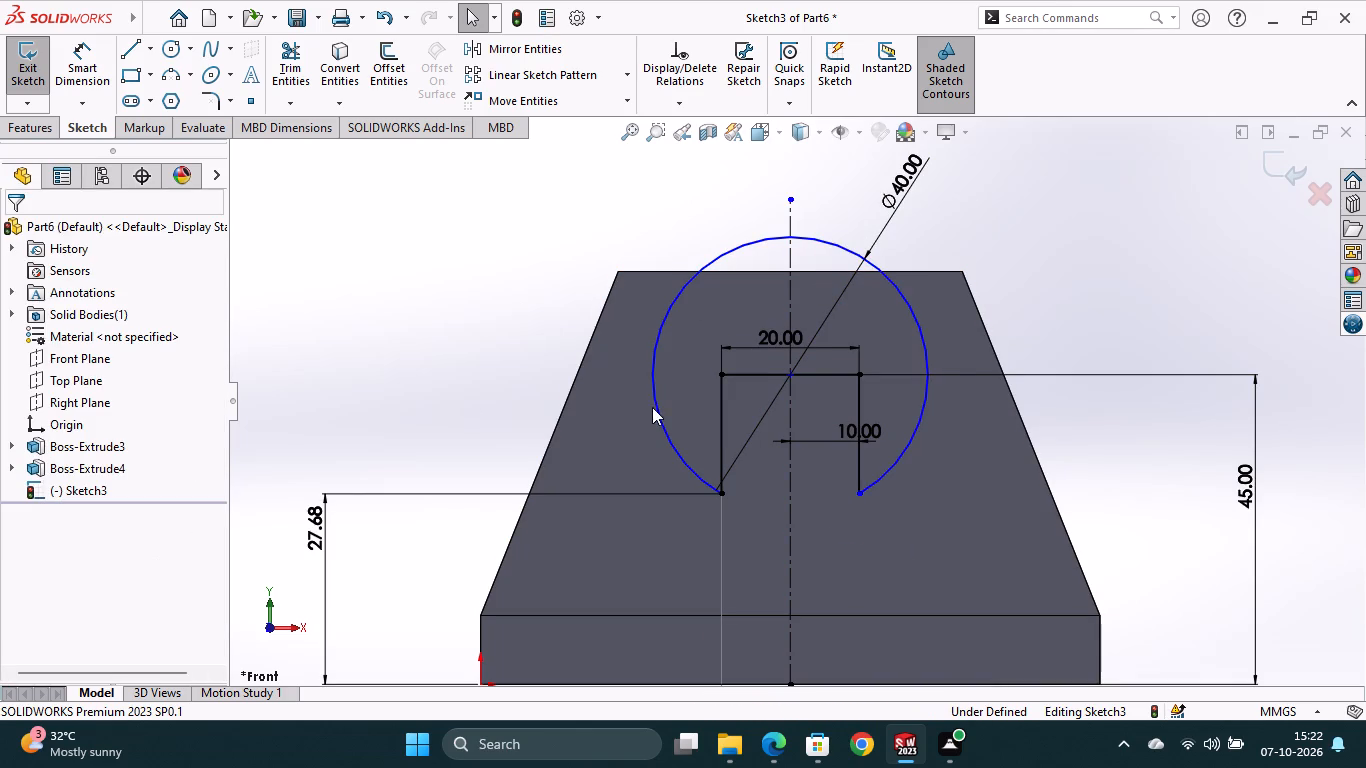
Delete the vertical dimension between the origin and the arc's lower left end.
scroll(886, 524, down, 4)
scroll(527, 435, up, 4)
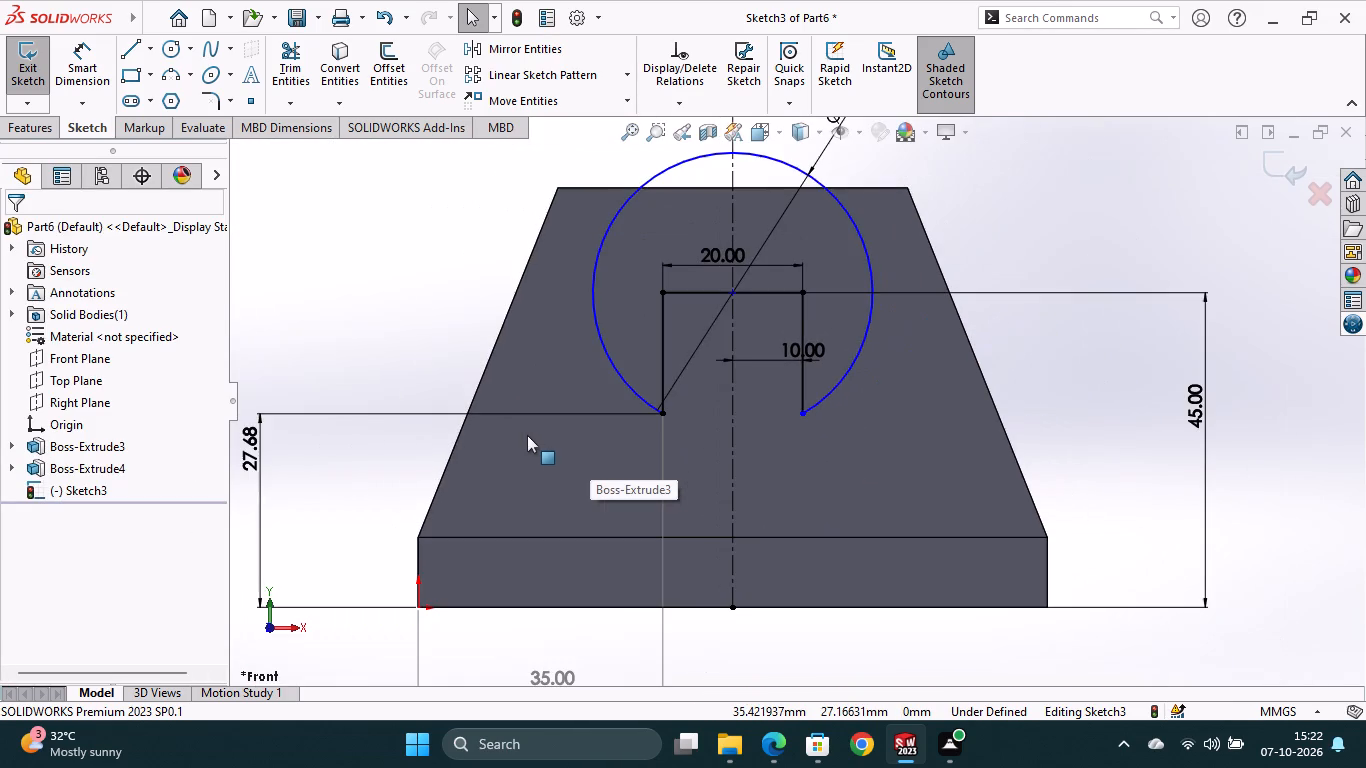
scroll(738, 394, up, 2)
scroll(738, 394, down, 3)
scroll(729, 397, up, 3)
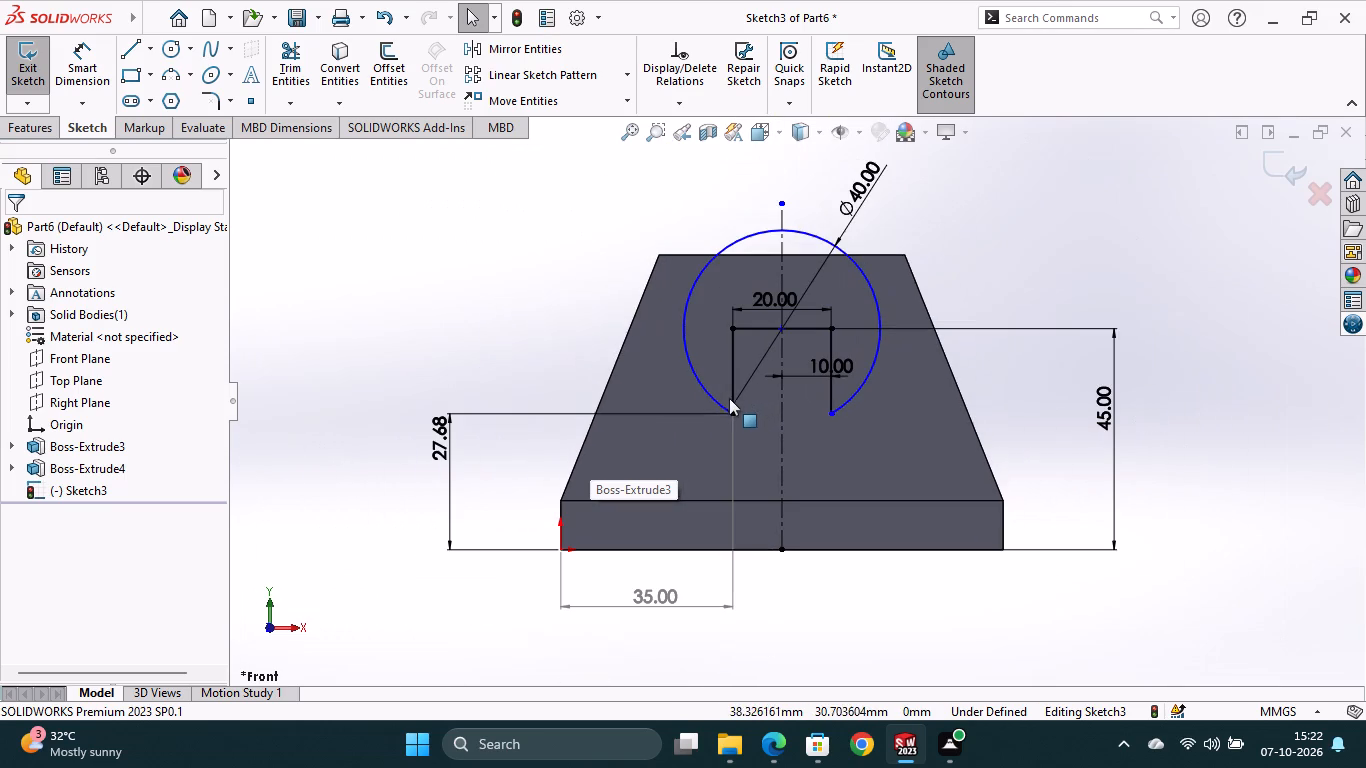
right_click(434, 464)
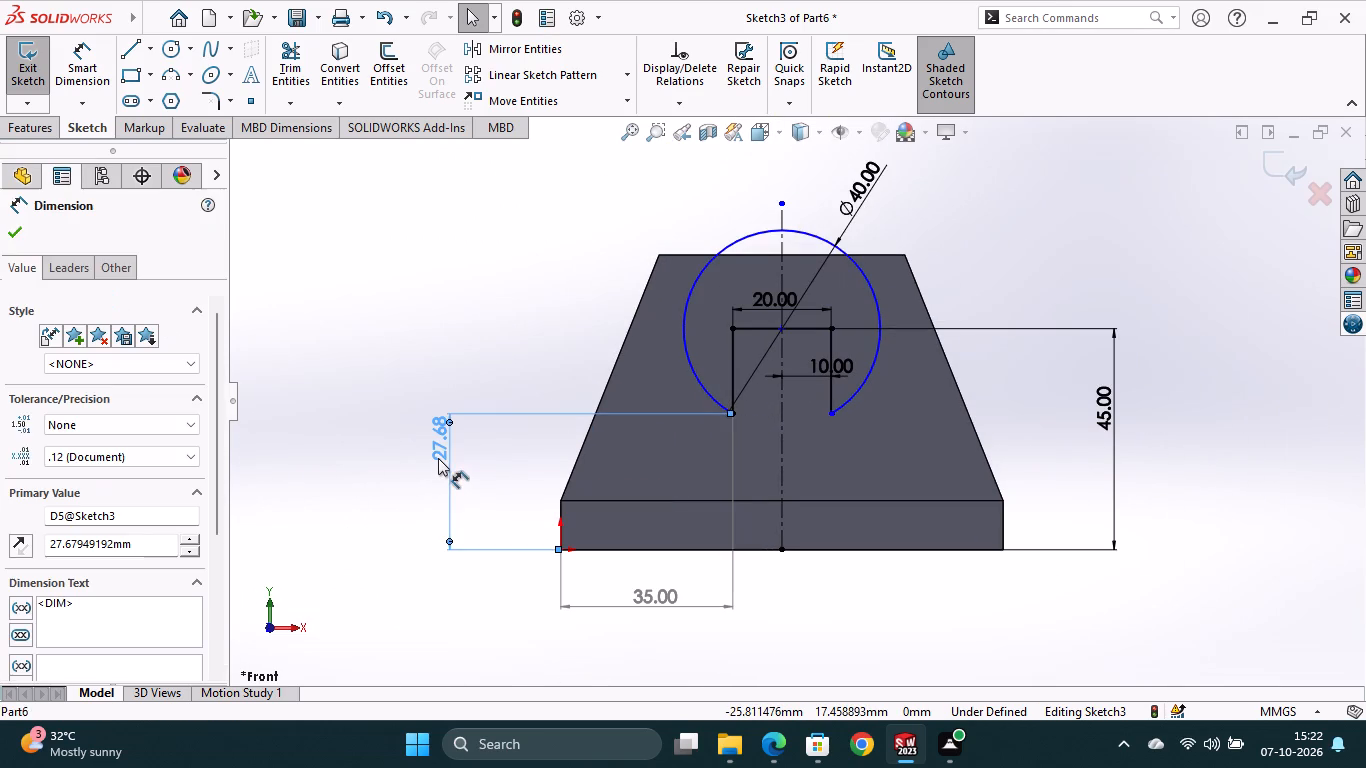
click(452, 484)
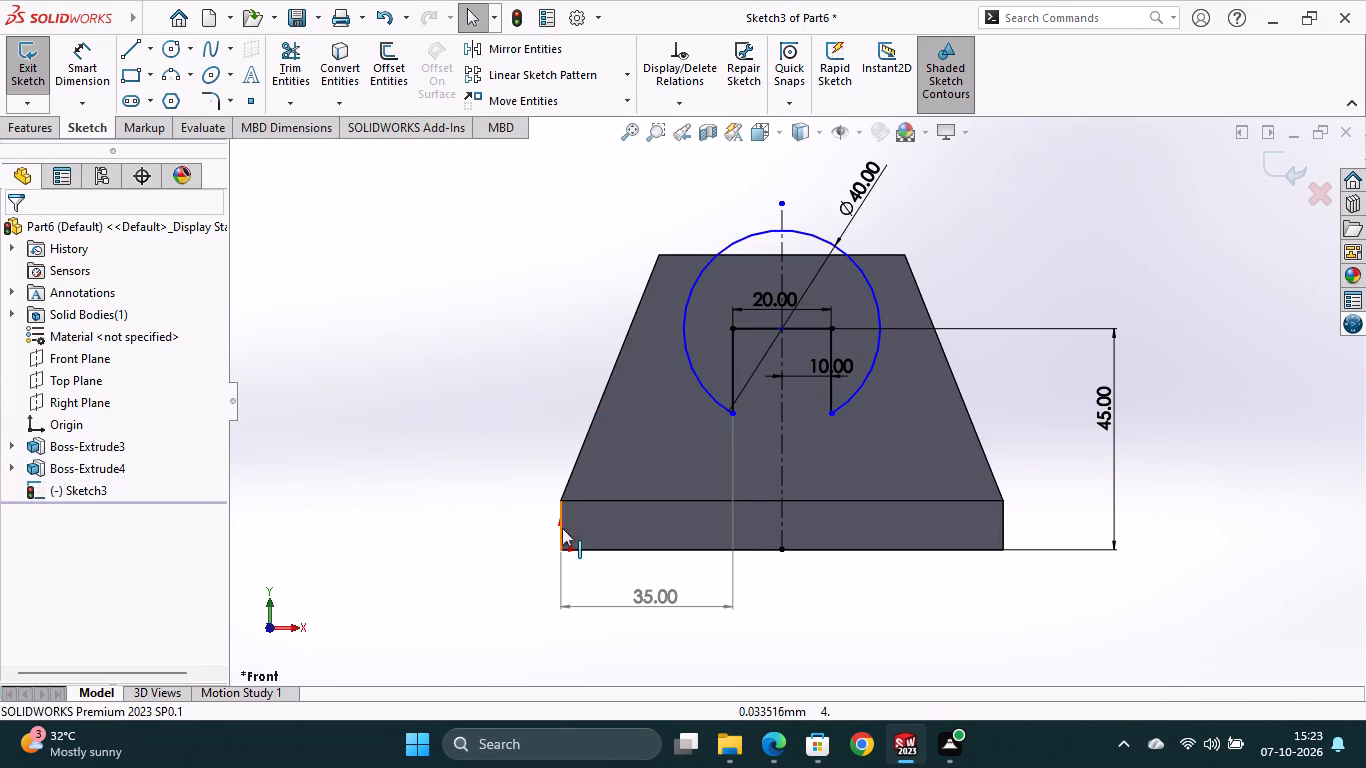
Delete the driven 35 mm horizontal dimension between the origin and the arc's lower left end.
right_click(713, 600)
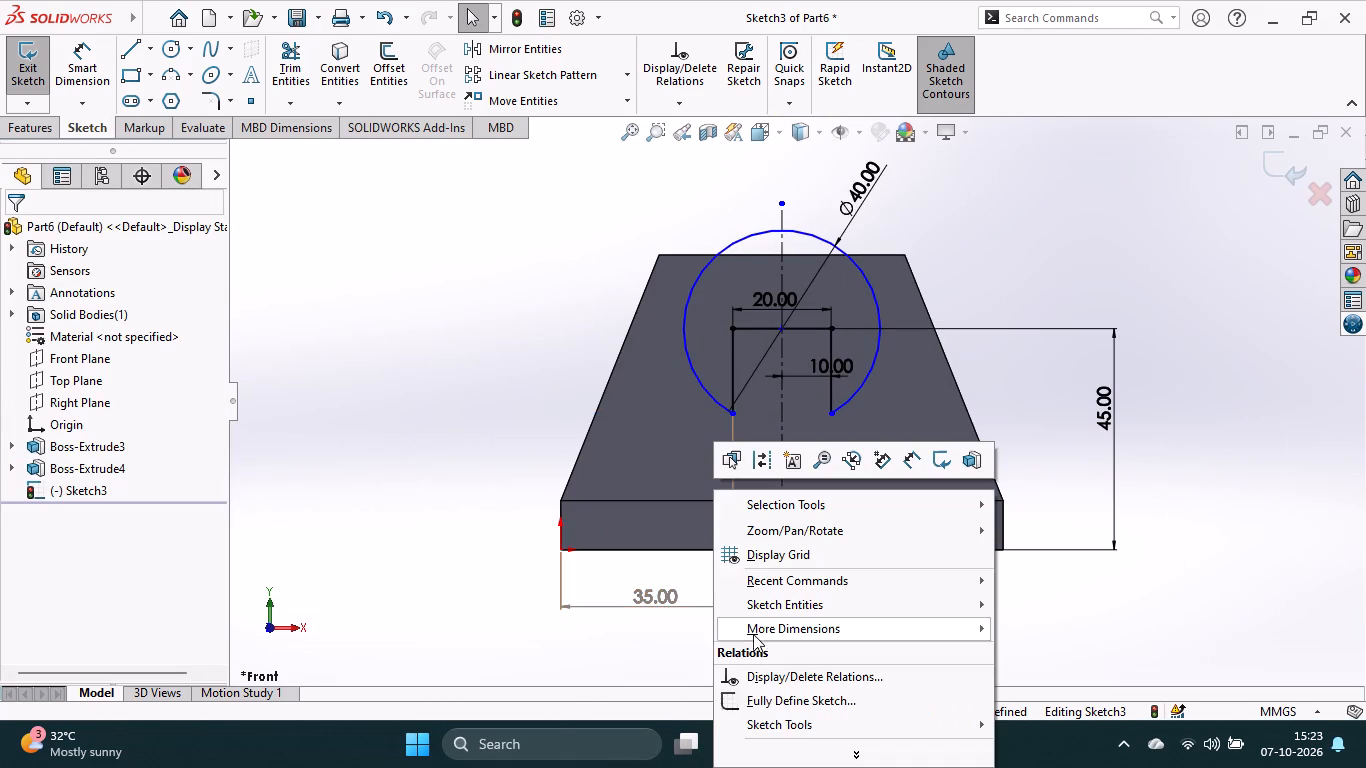
scroll(760, 674, down, 3)
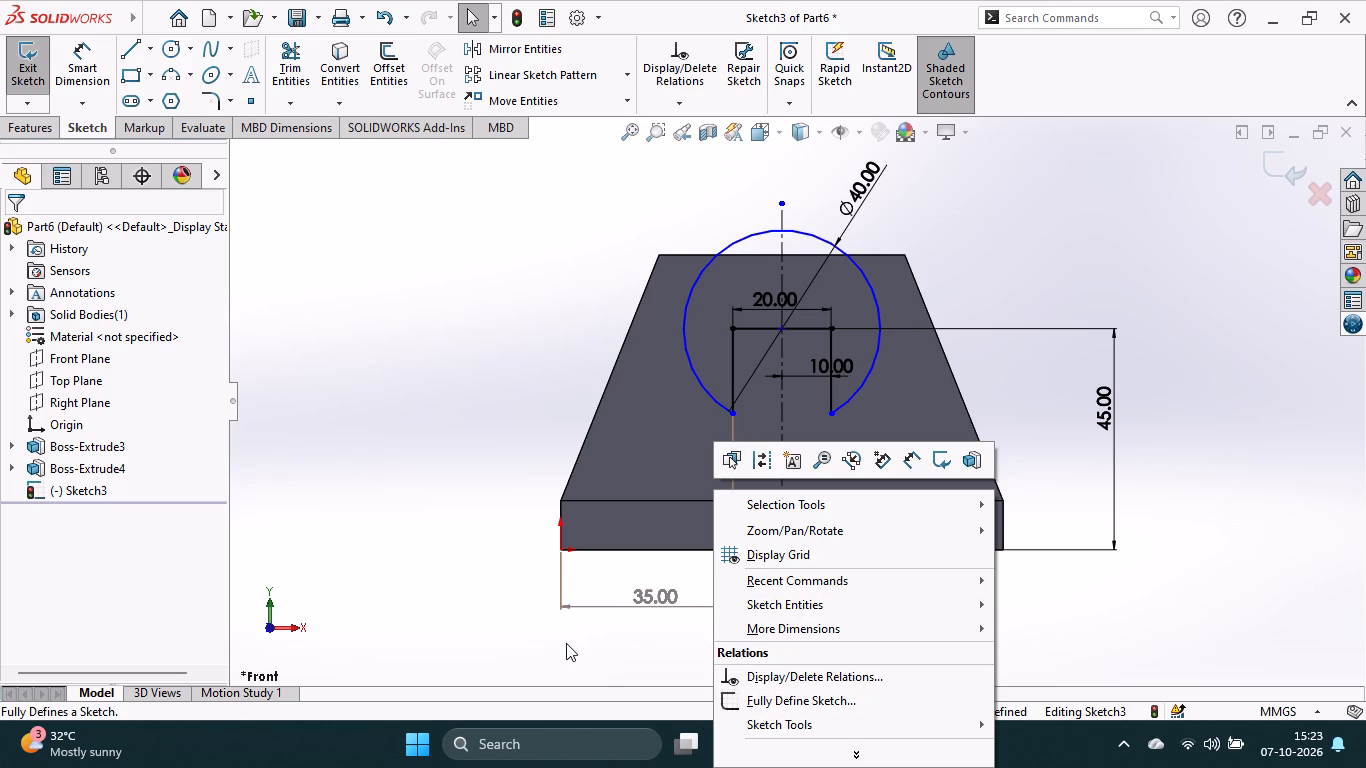
click(566, 642)
right_click(574, 605)
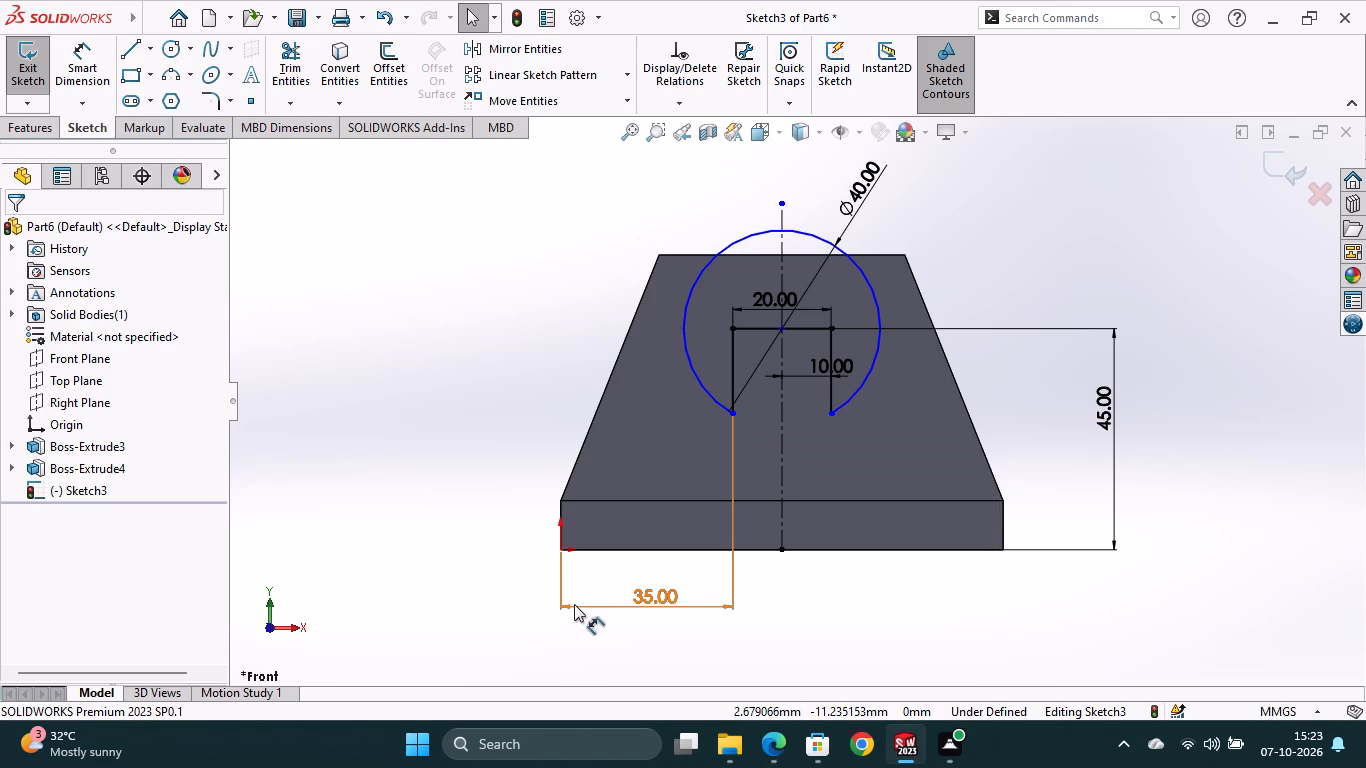
click(617, 515)
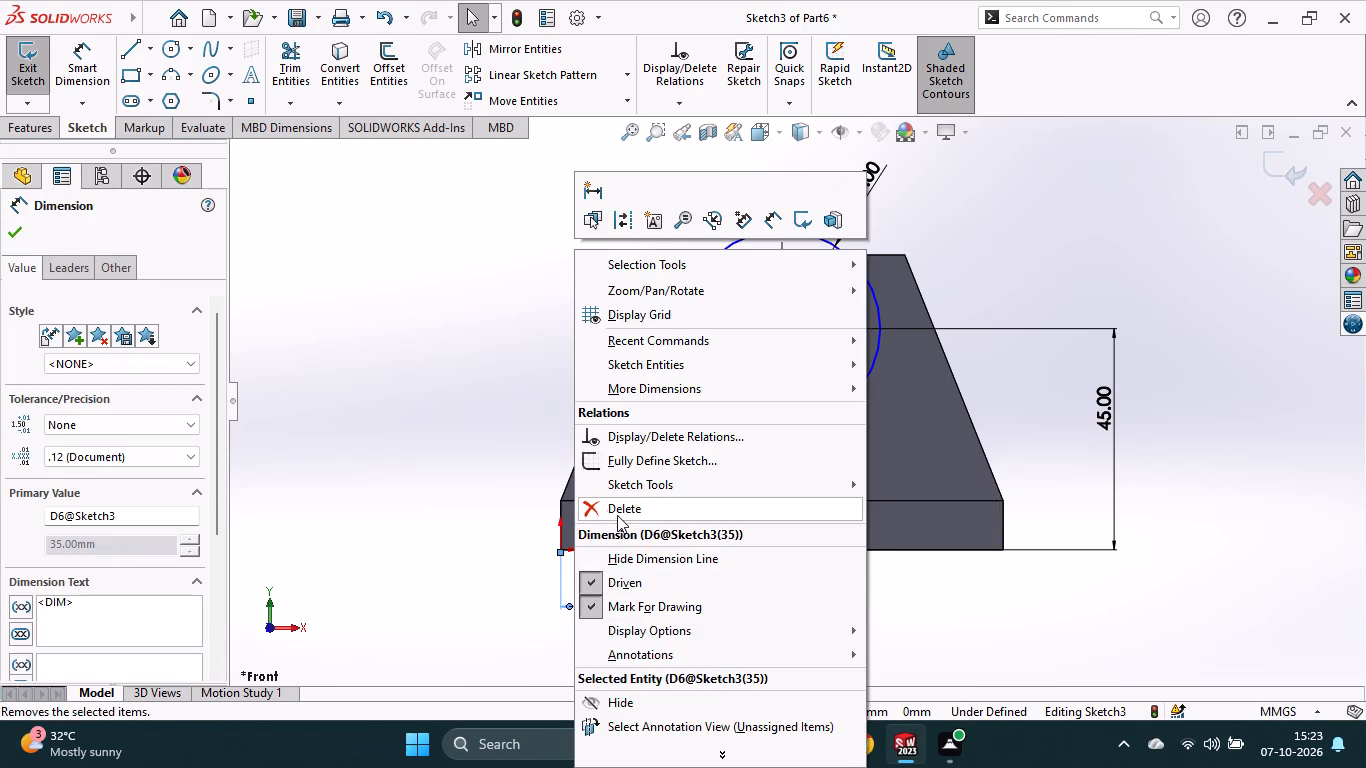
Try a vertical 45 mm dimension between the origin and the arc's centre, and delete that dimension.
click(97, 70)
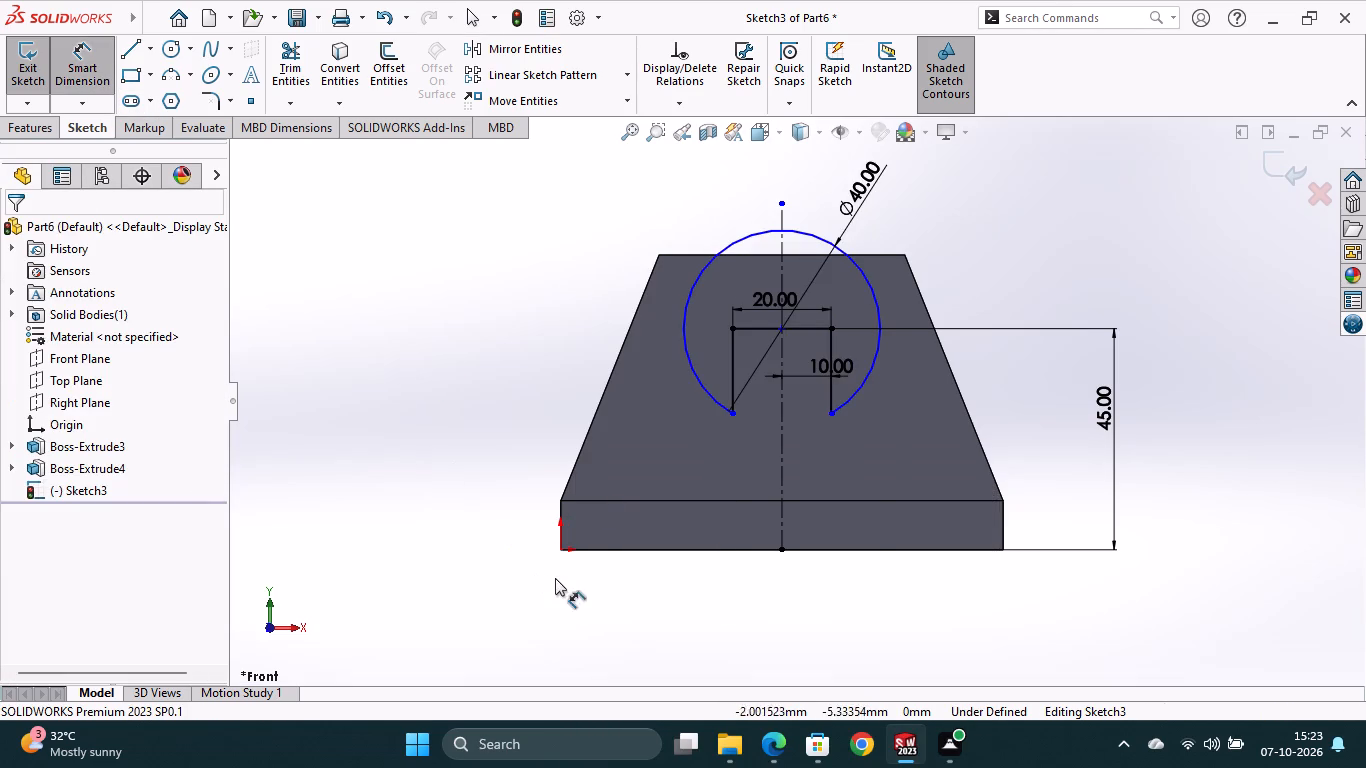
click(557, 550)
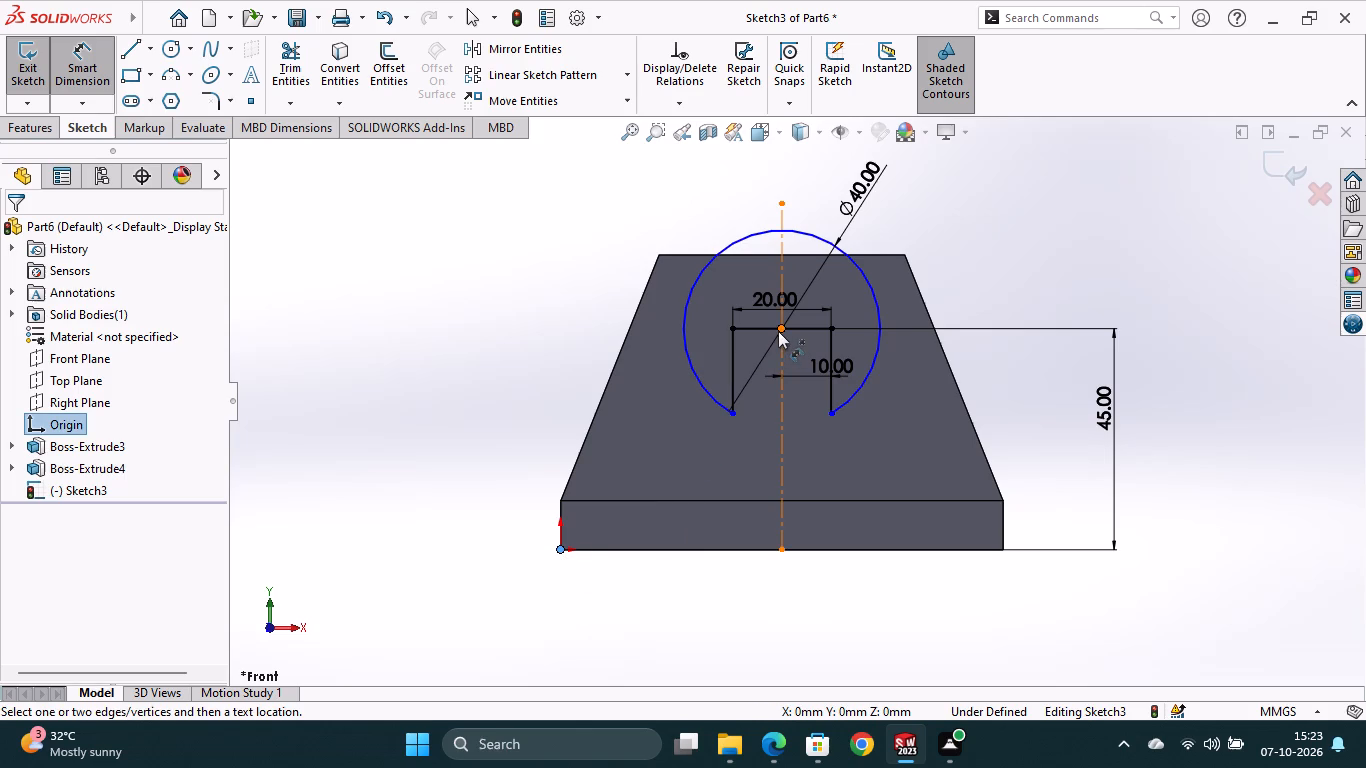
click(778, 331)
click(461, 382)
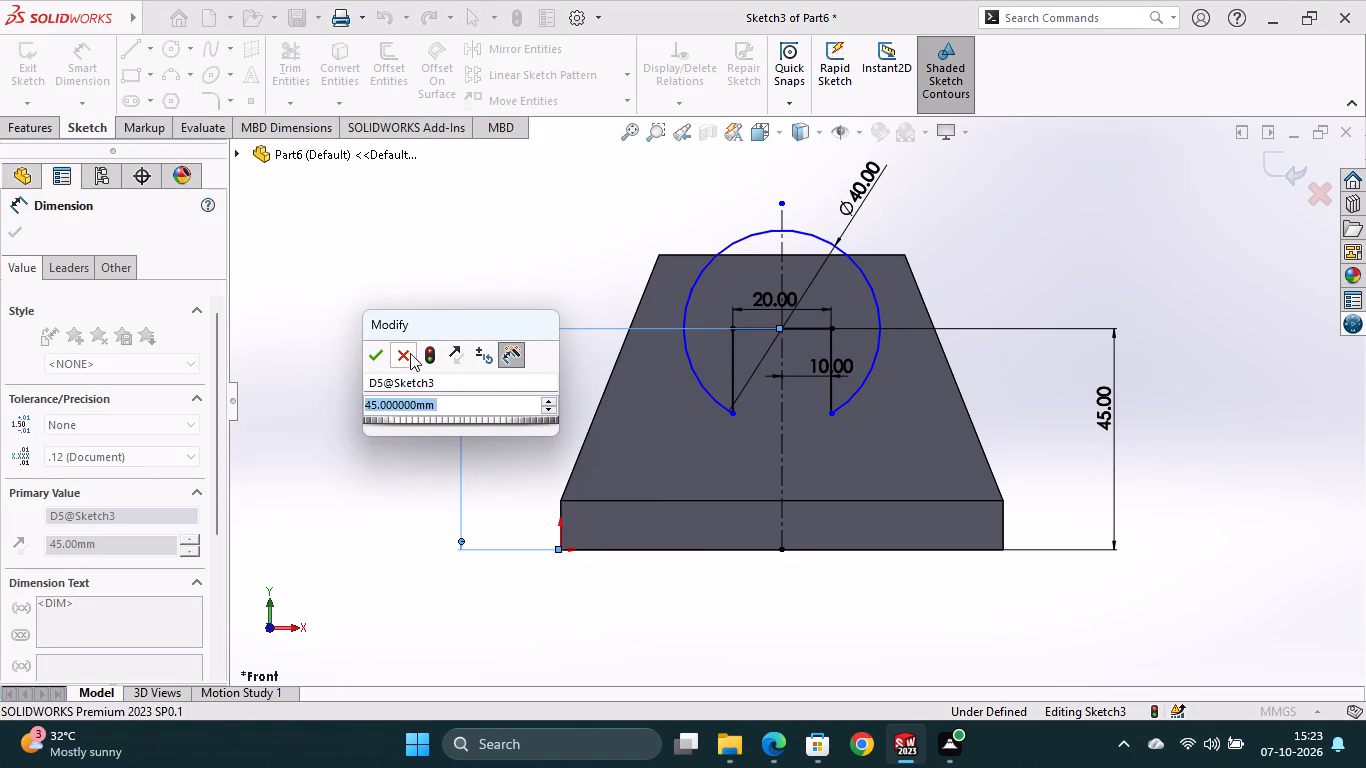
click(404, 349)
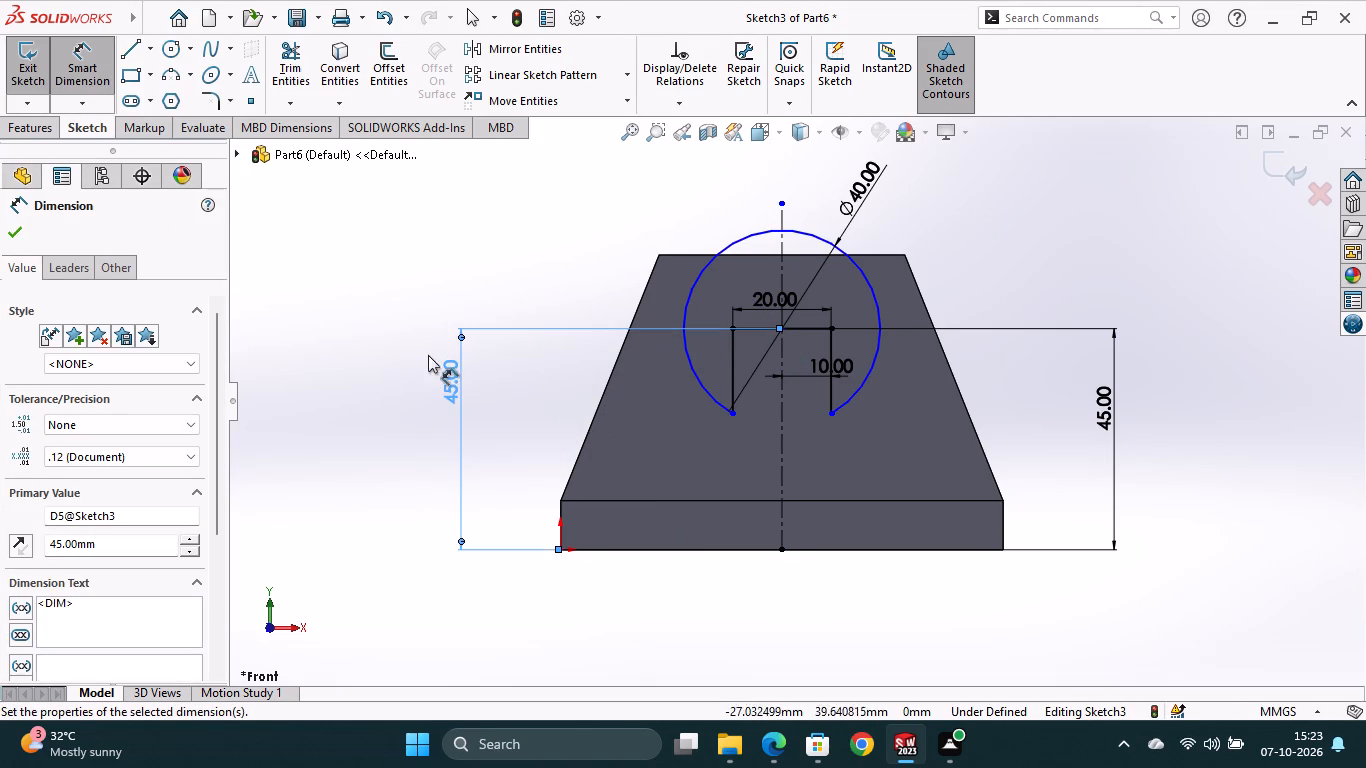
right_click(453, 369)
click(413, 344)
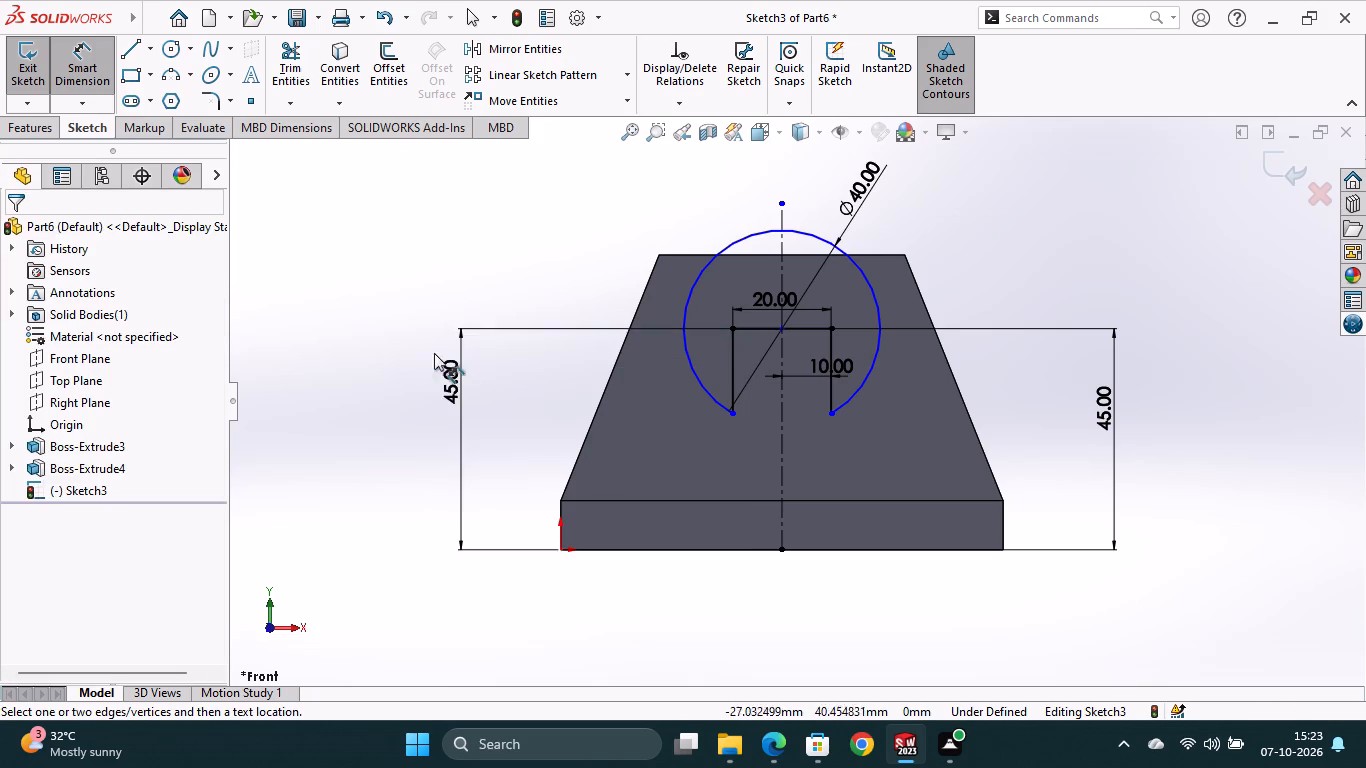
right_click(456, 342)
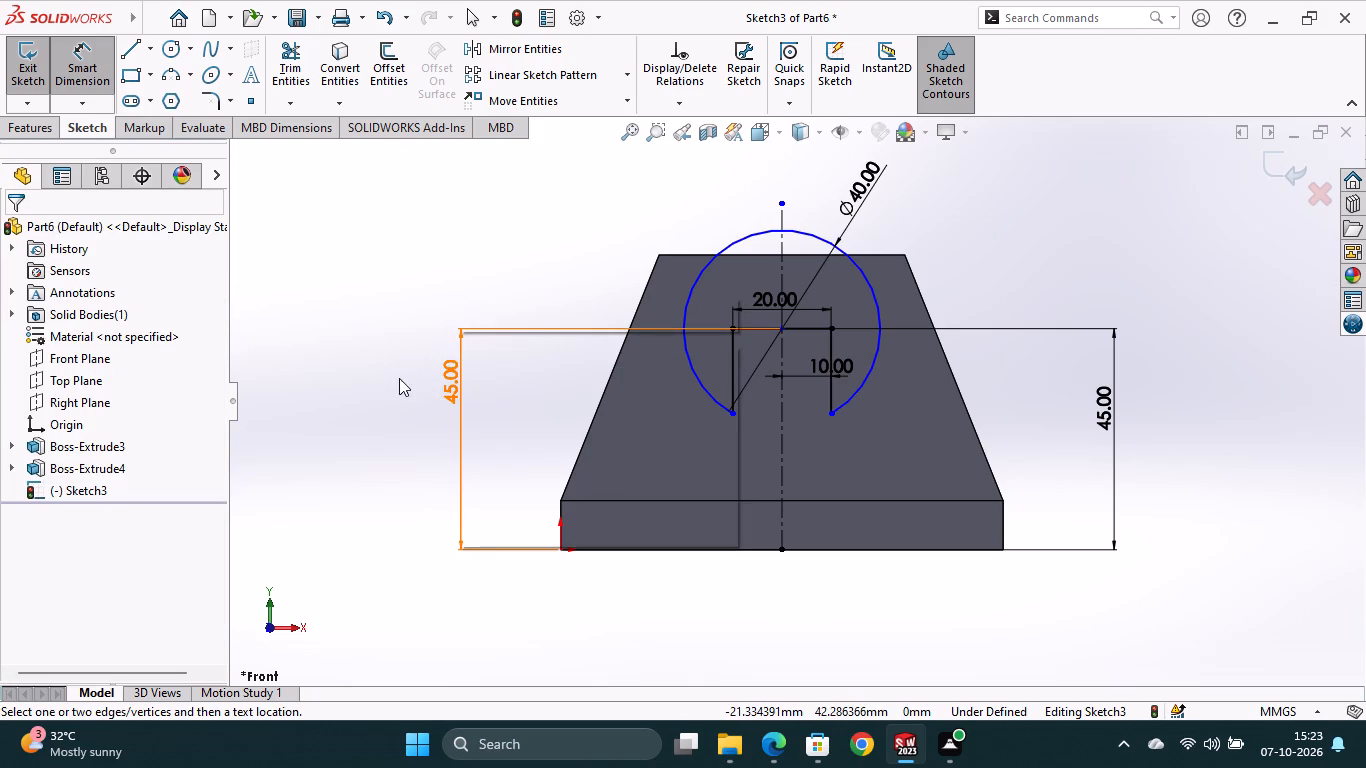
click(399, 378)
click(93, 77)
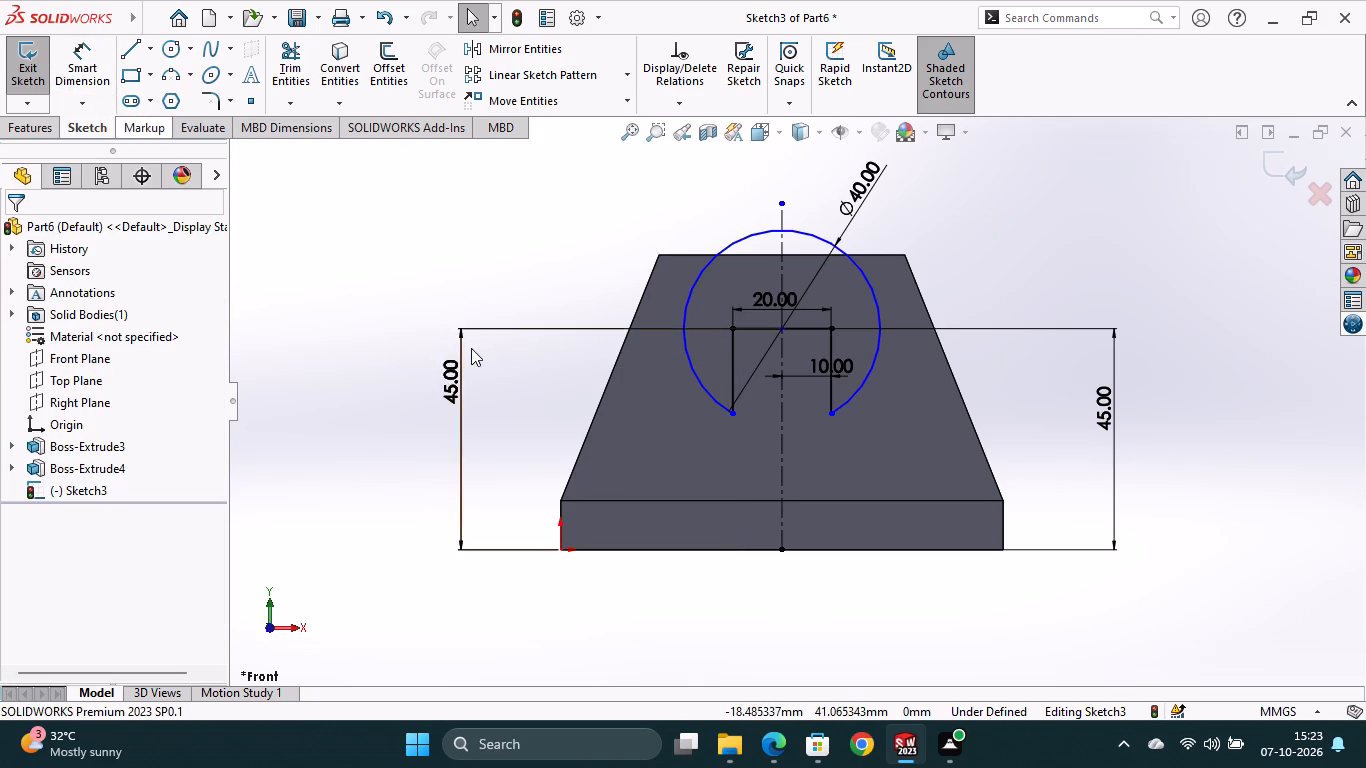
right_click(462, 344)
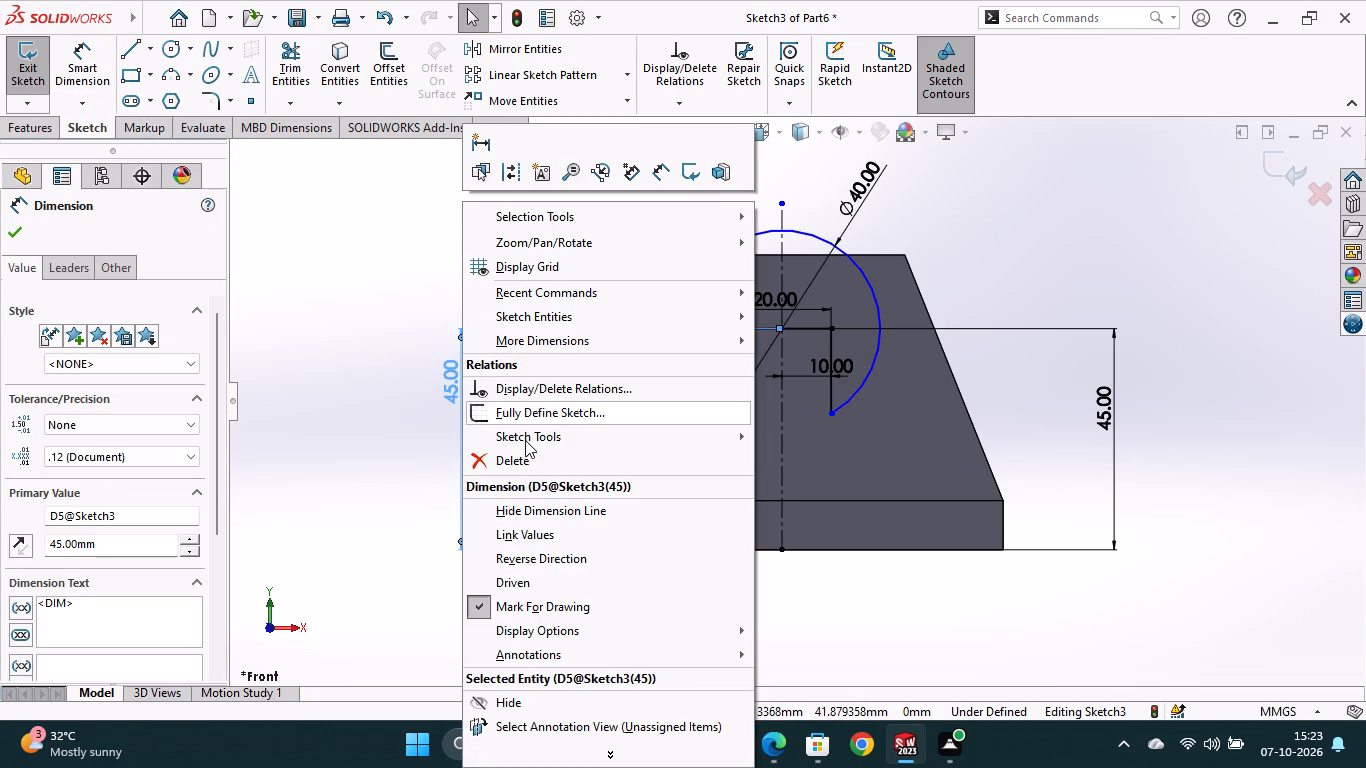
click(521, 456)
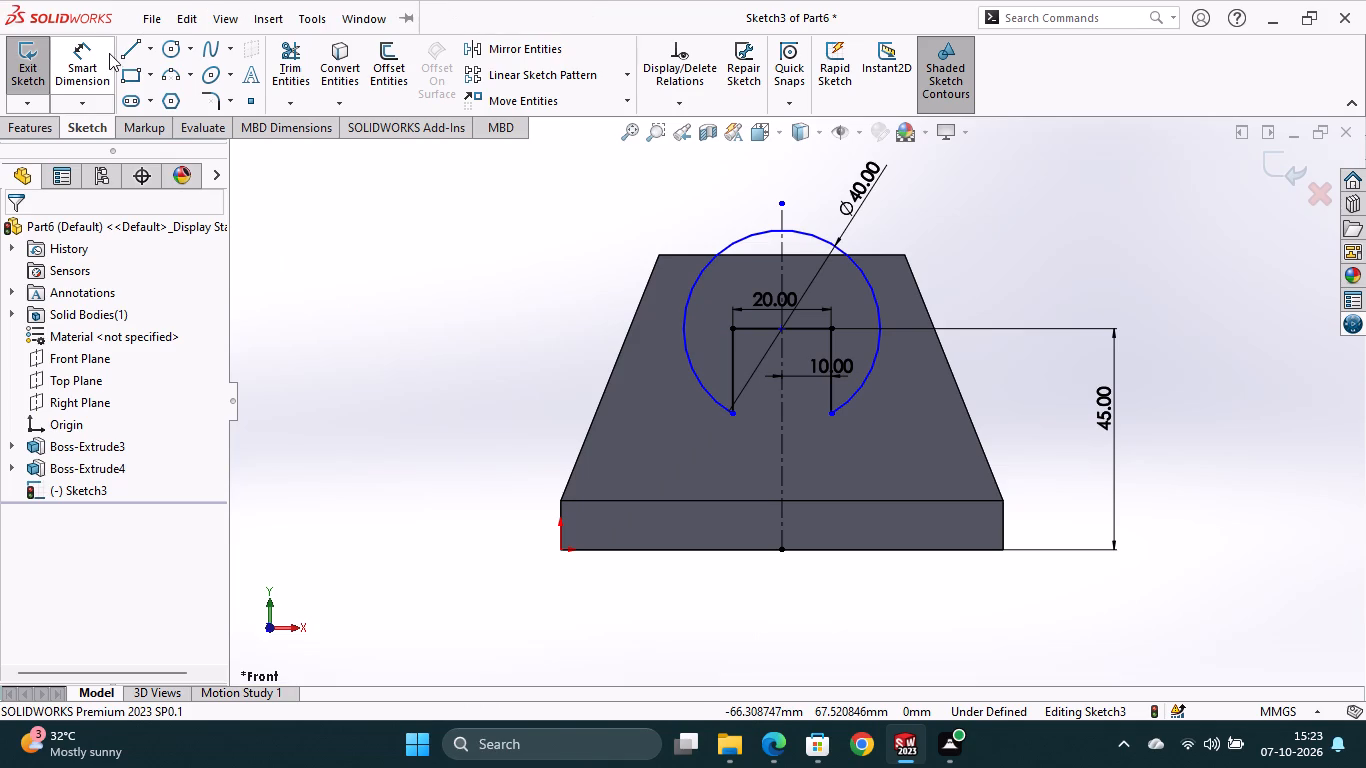
Dimension the arc's centre 45 mm horizontally from the origin.
click(88, 49)
click(562, 548)
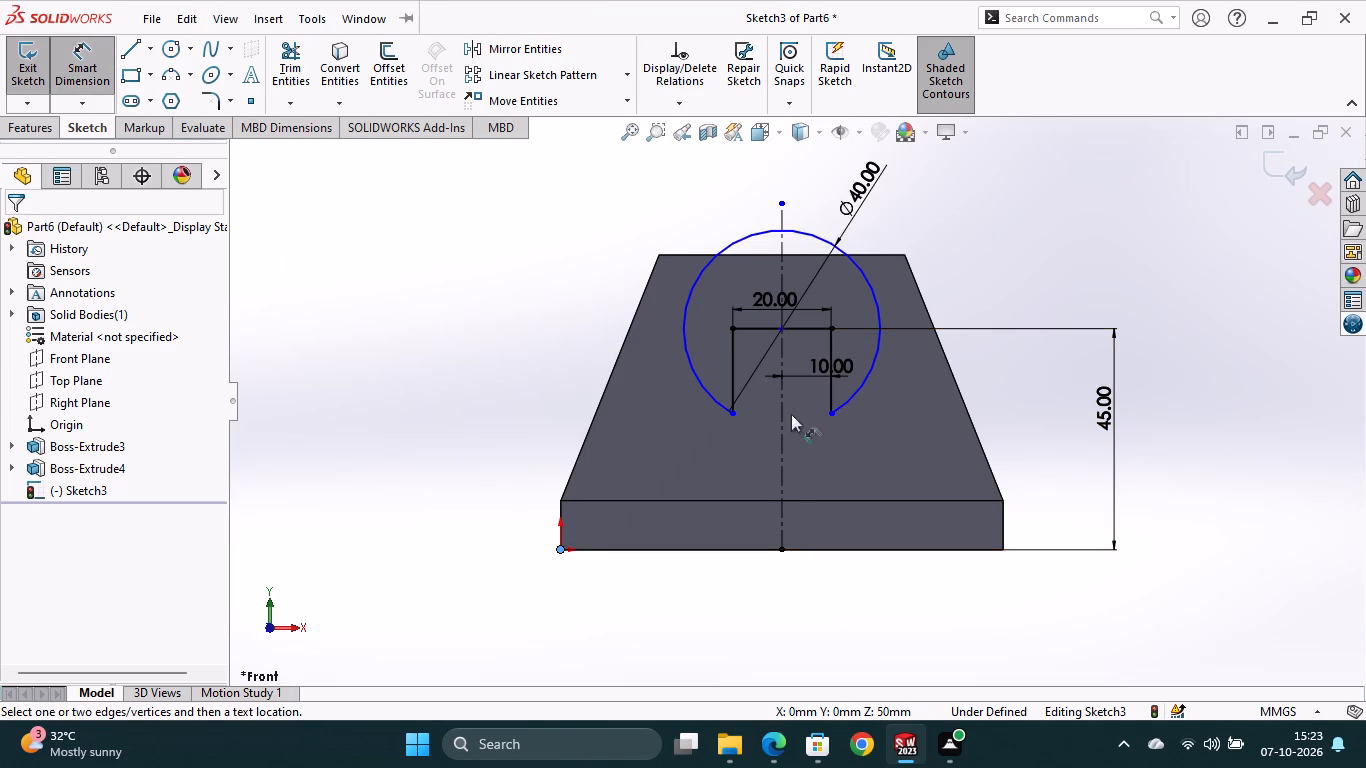
click(782, 326)
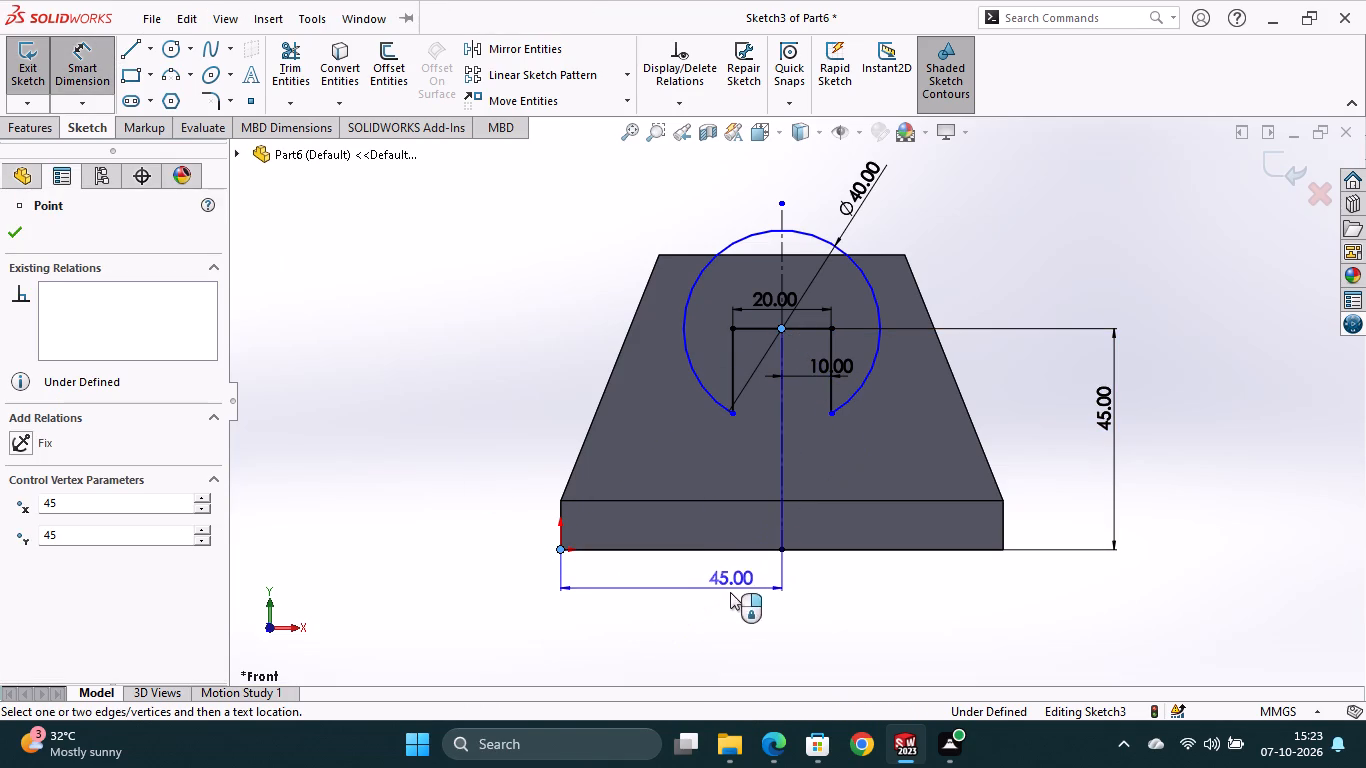
click(714, 630)
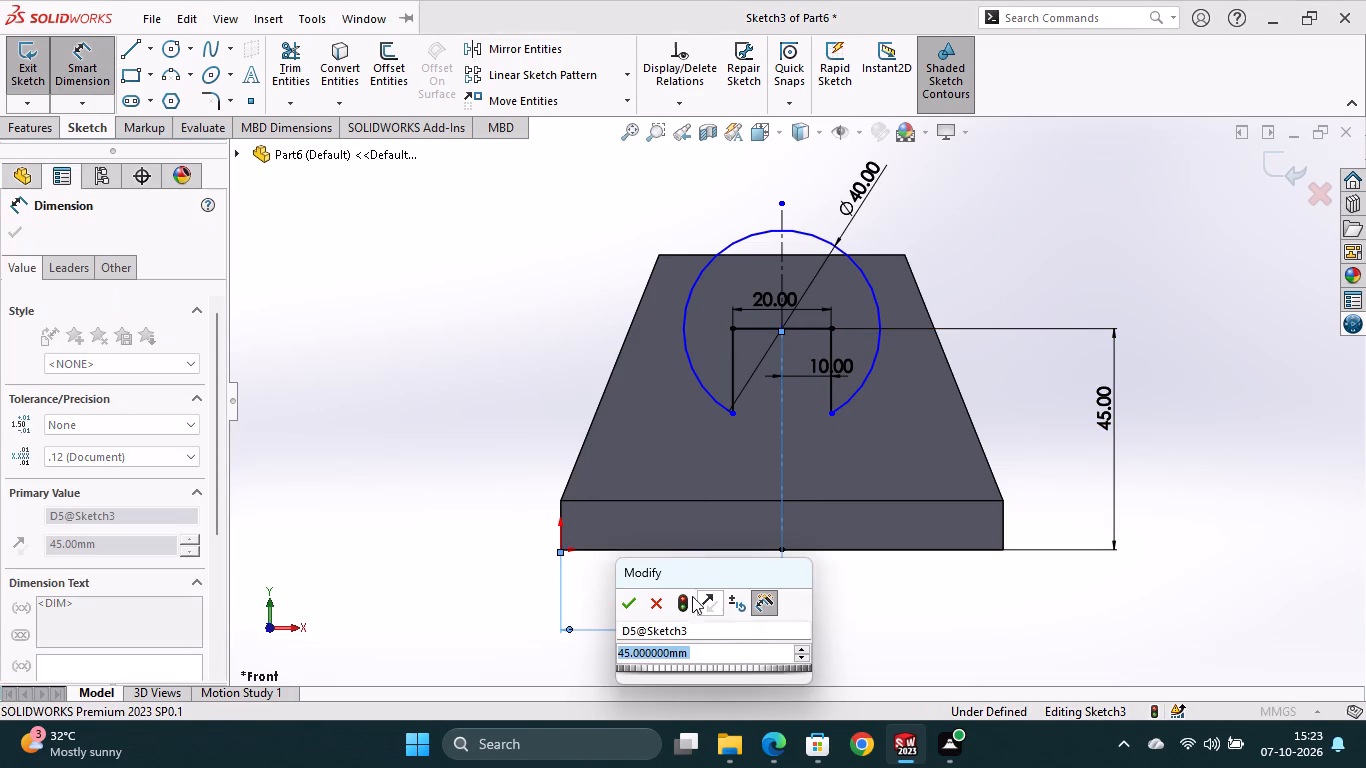
click(625, 596)
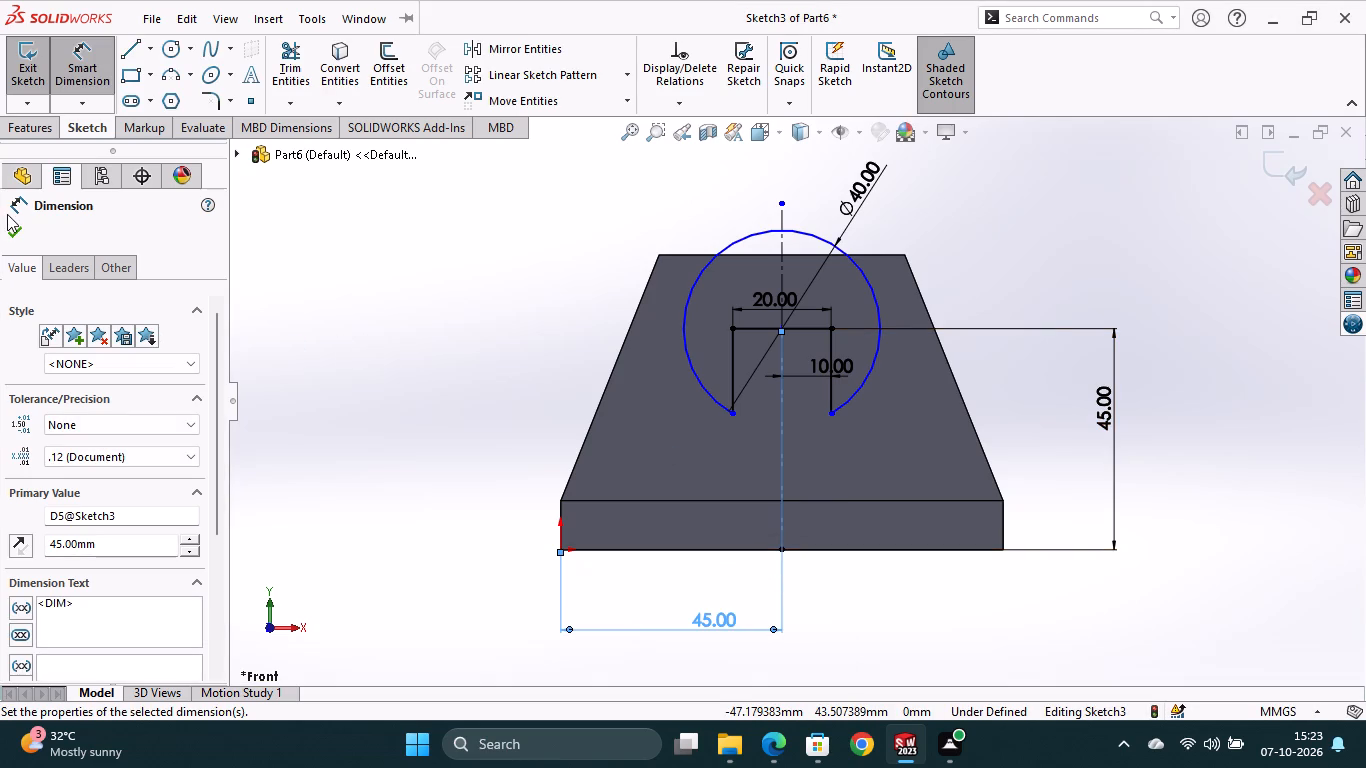
click(9, 227)
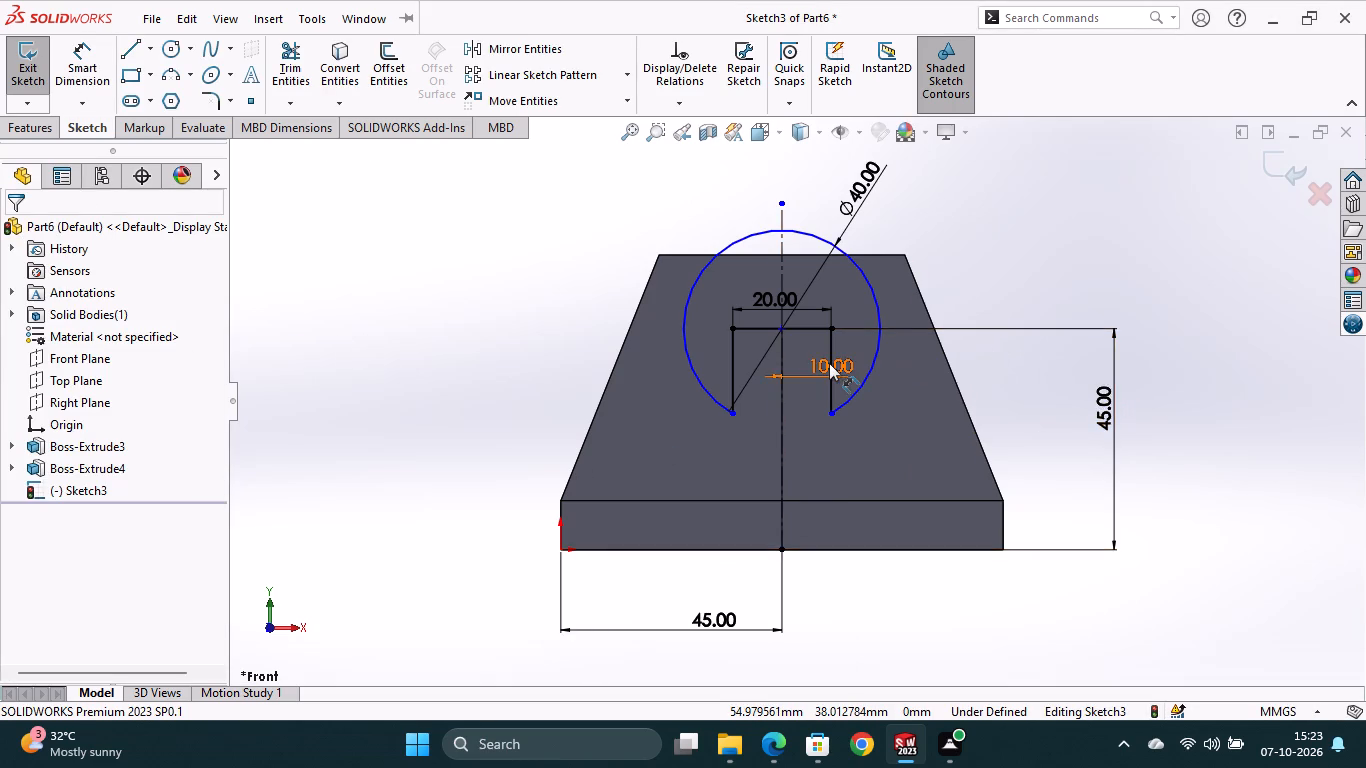
Delete the 40 mm diameter dimension from the arc.
scroll(829, 363, up, 3)
scroll(829, 363, down, 6)
scroll(673, 400, down, 5)
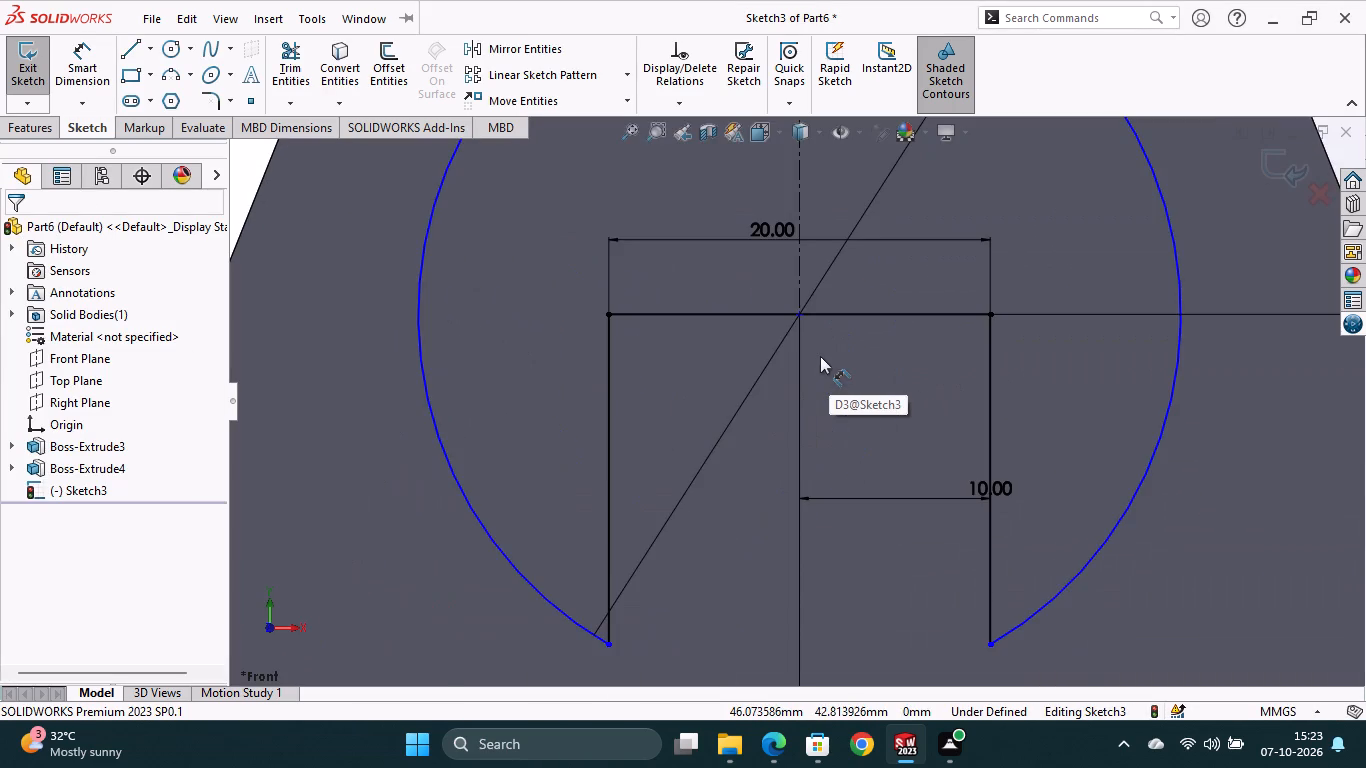
scroll(820, 356, down, 3)
scroll(818, 292, up, 4)
scroll(828, 485, up, 2)
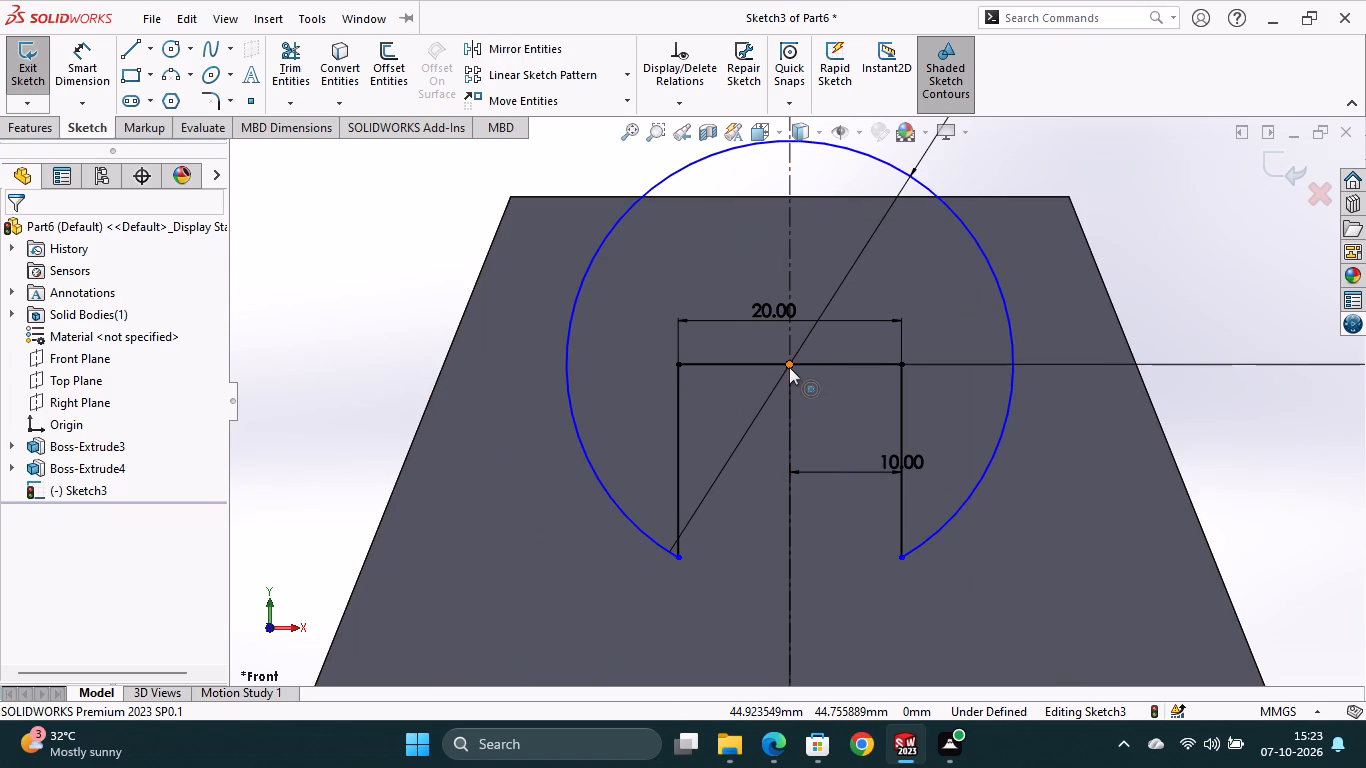
scroll(806, 402, up, 3)
scroll(806, 402, down, 2)
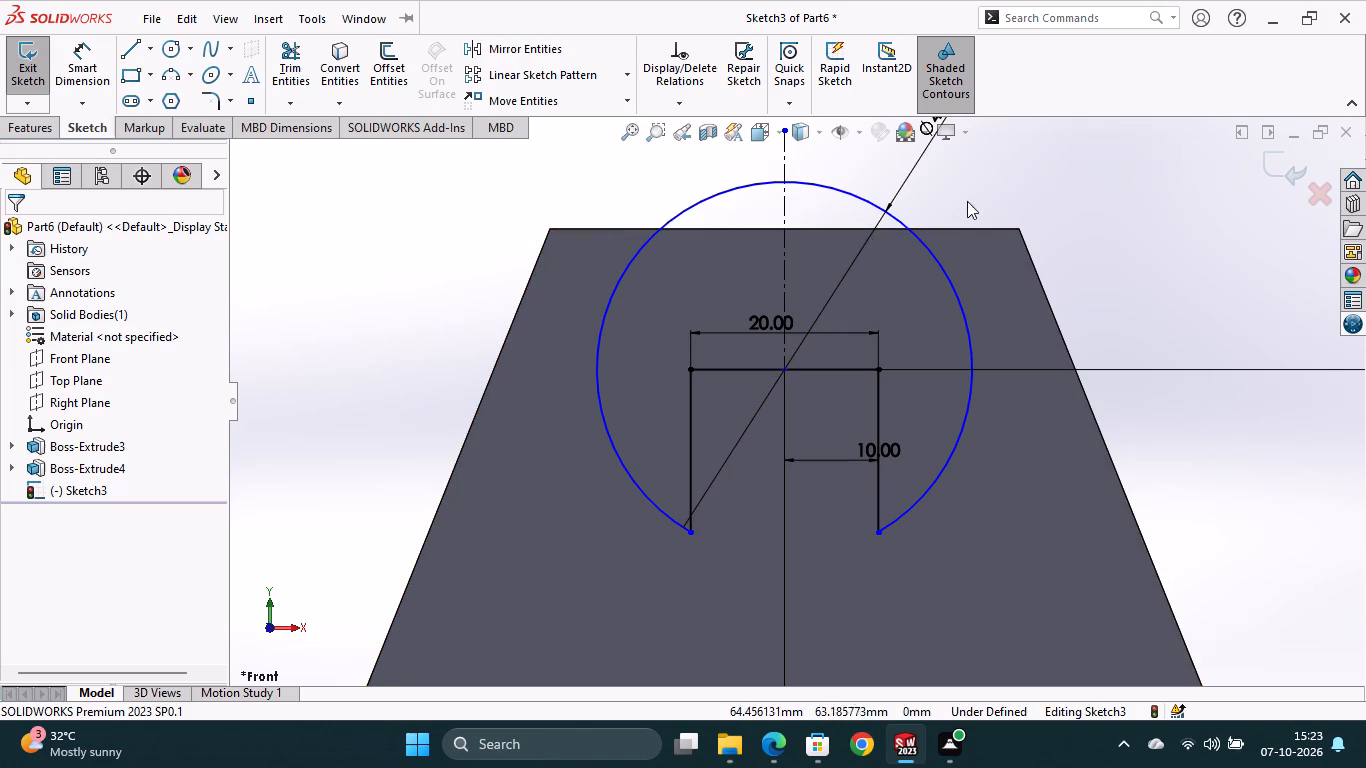
right_click(891, 201)
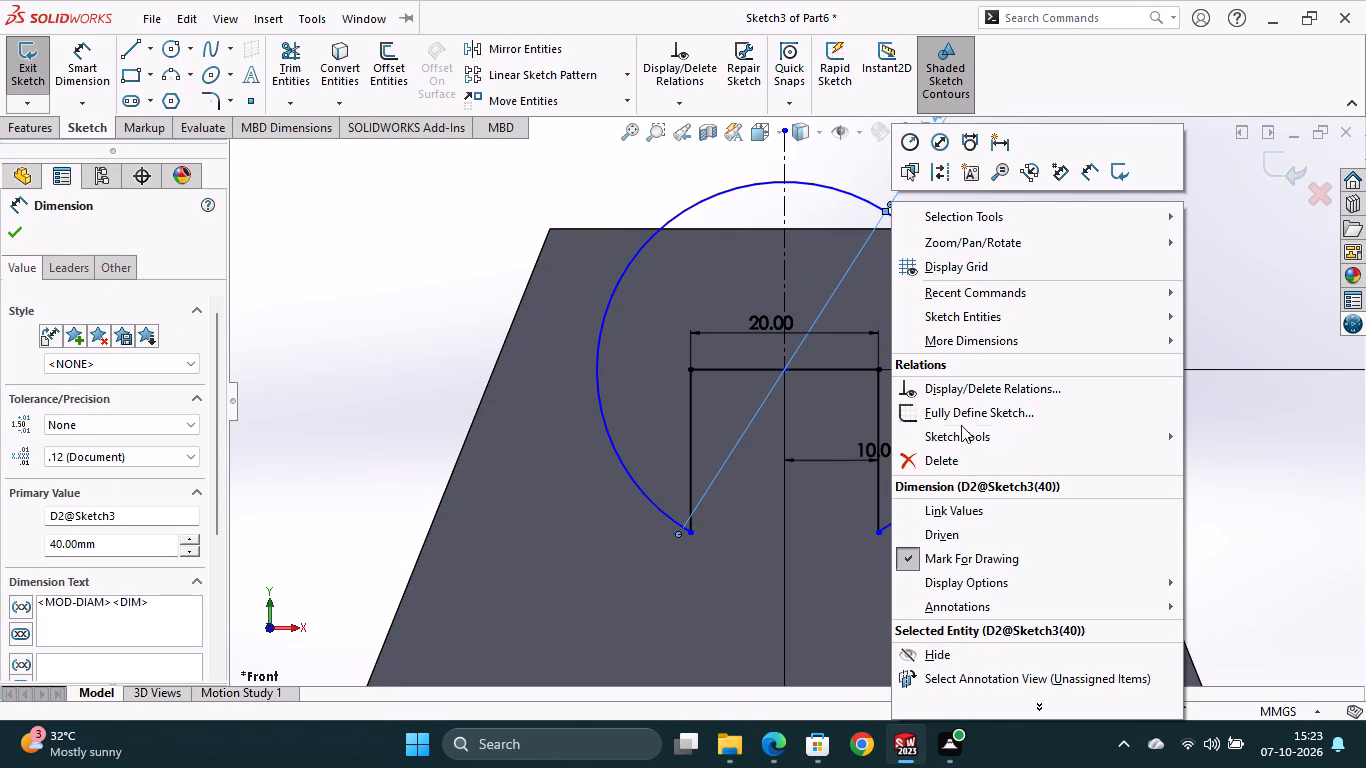
click(951, 454)
Dimension the arc with a 20 mm radius.
scroll(691, 479, down, 1)
click(86, 58)
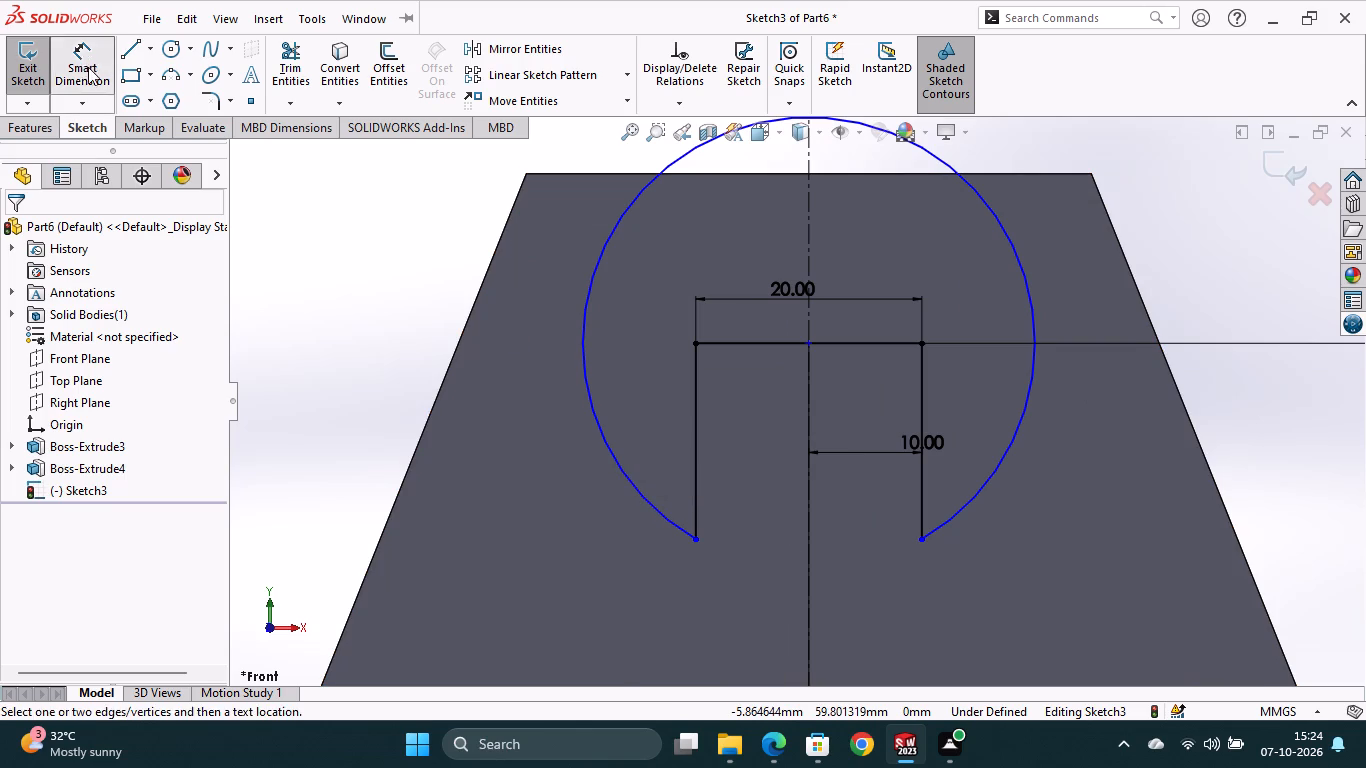
click(579, 330)
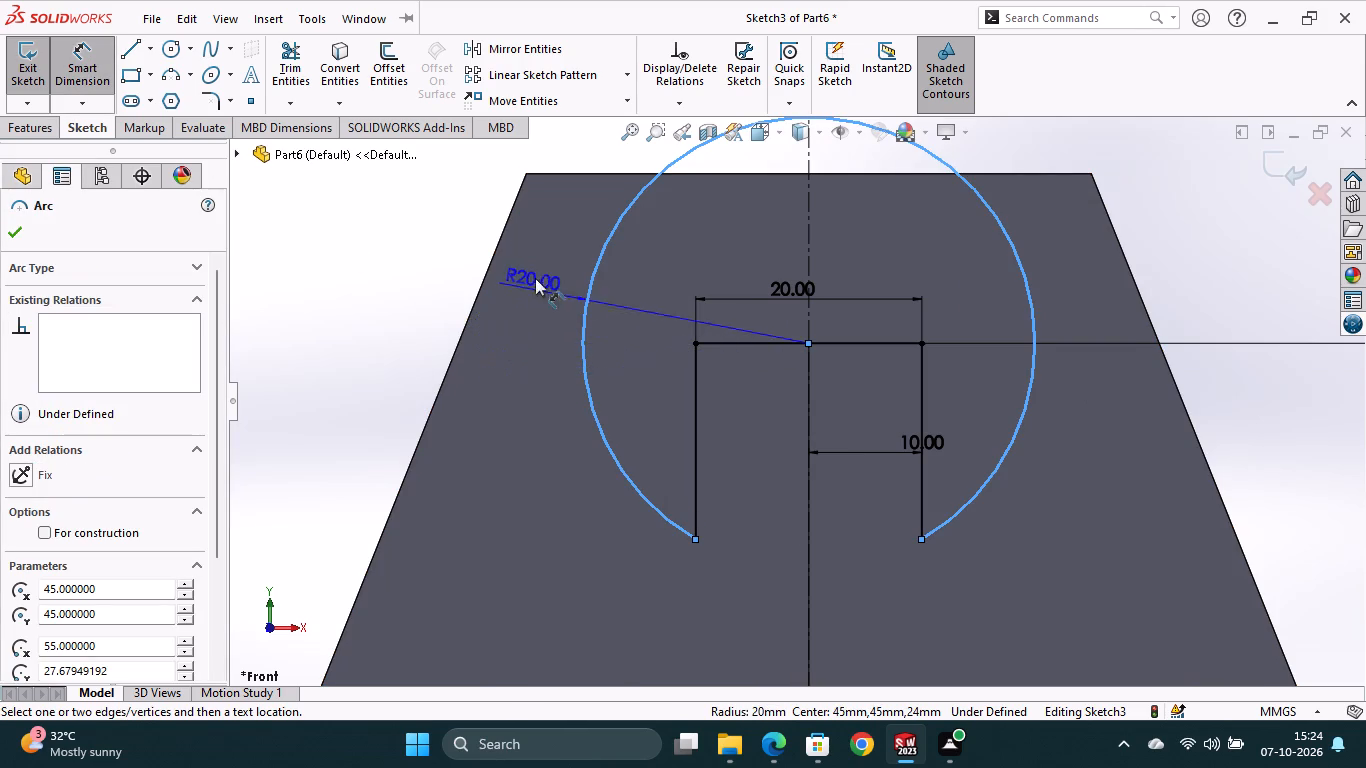
click(589, 160)
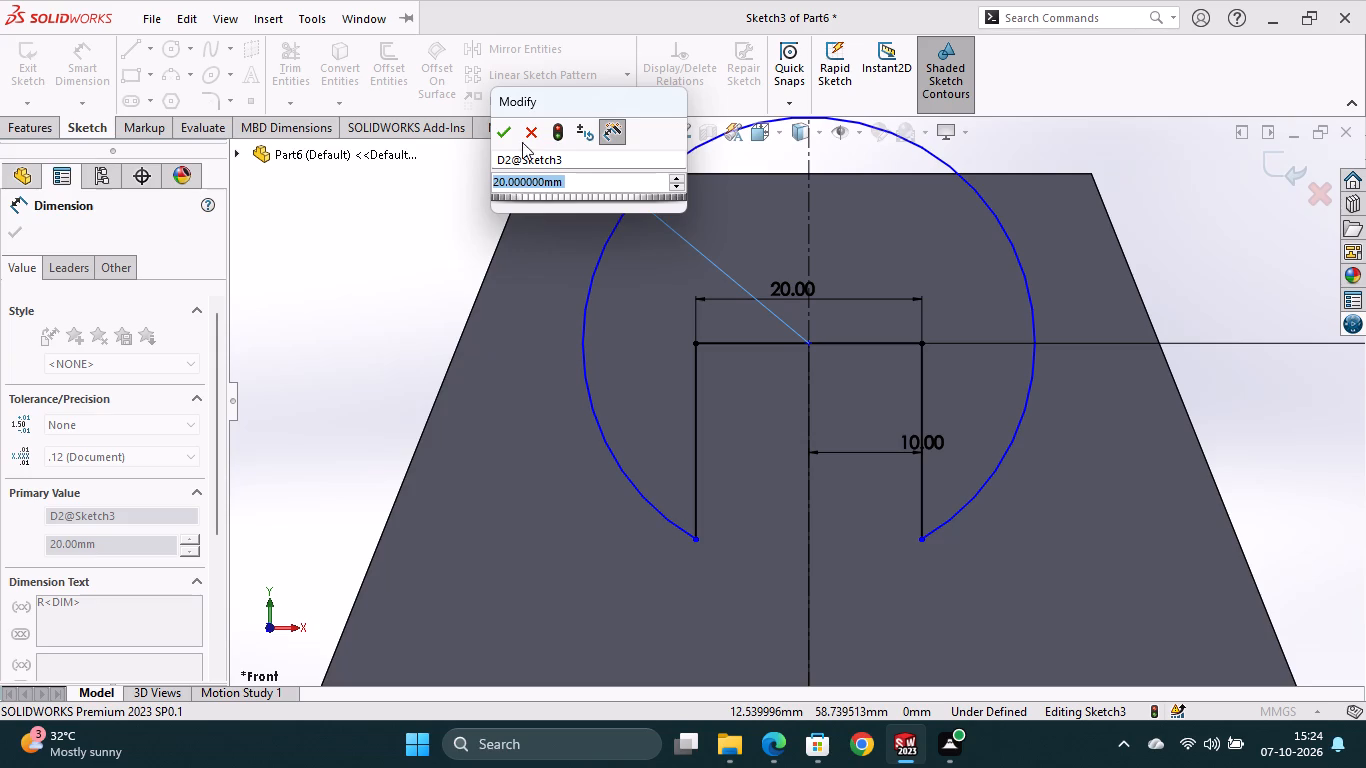
click(507, 130)
click(431, 281)
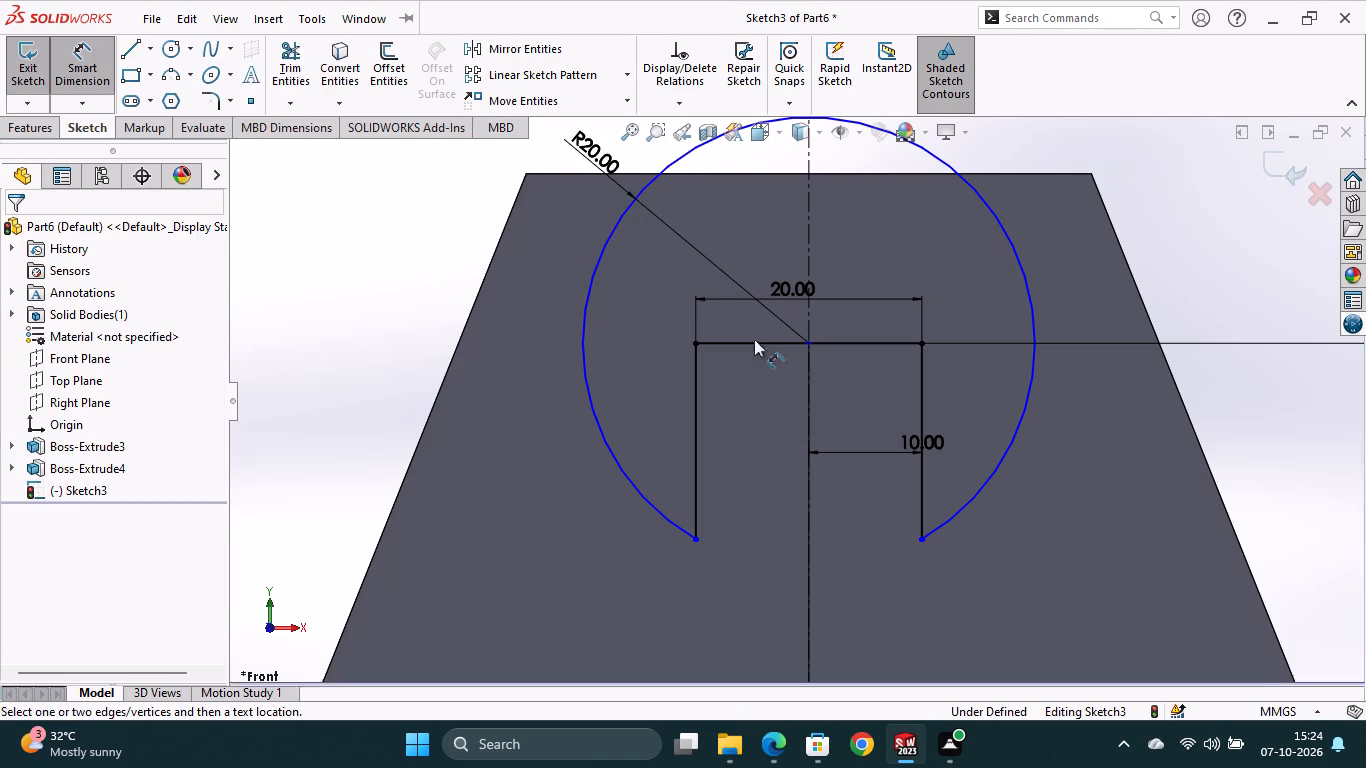
Examine closely where the arc's two lower ends meet the slot's vertical lines.
scroll(821, 273, down, 3)
scroll(822, 343, up, 4)
scroll(804, 469, down, 2)
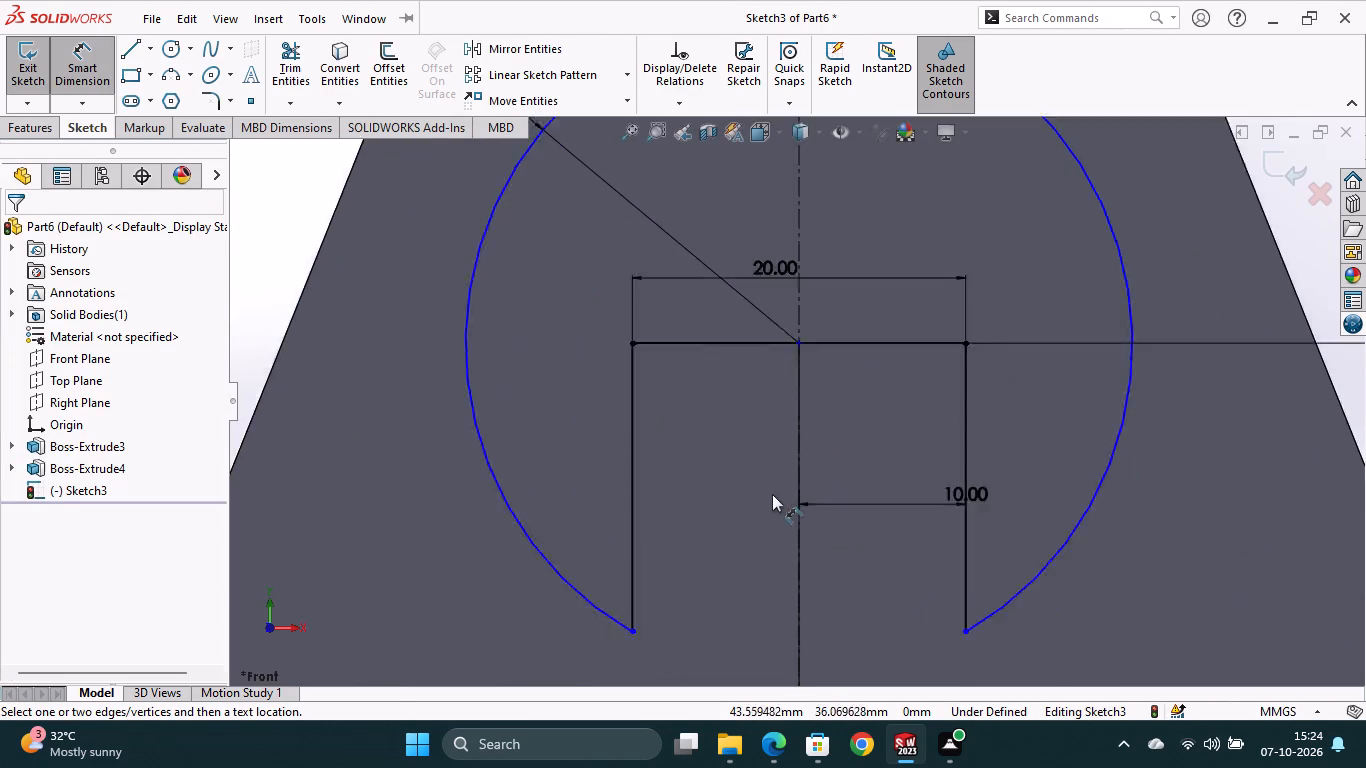
scroll(772, 494, down, 3)
scroll(691, 557, up, 3)
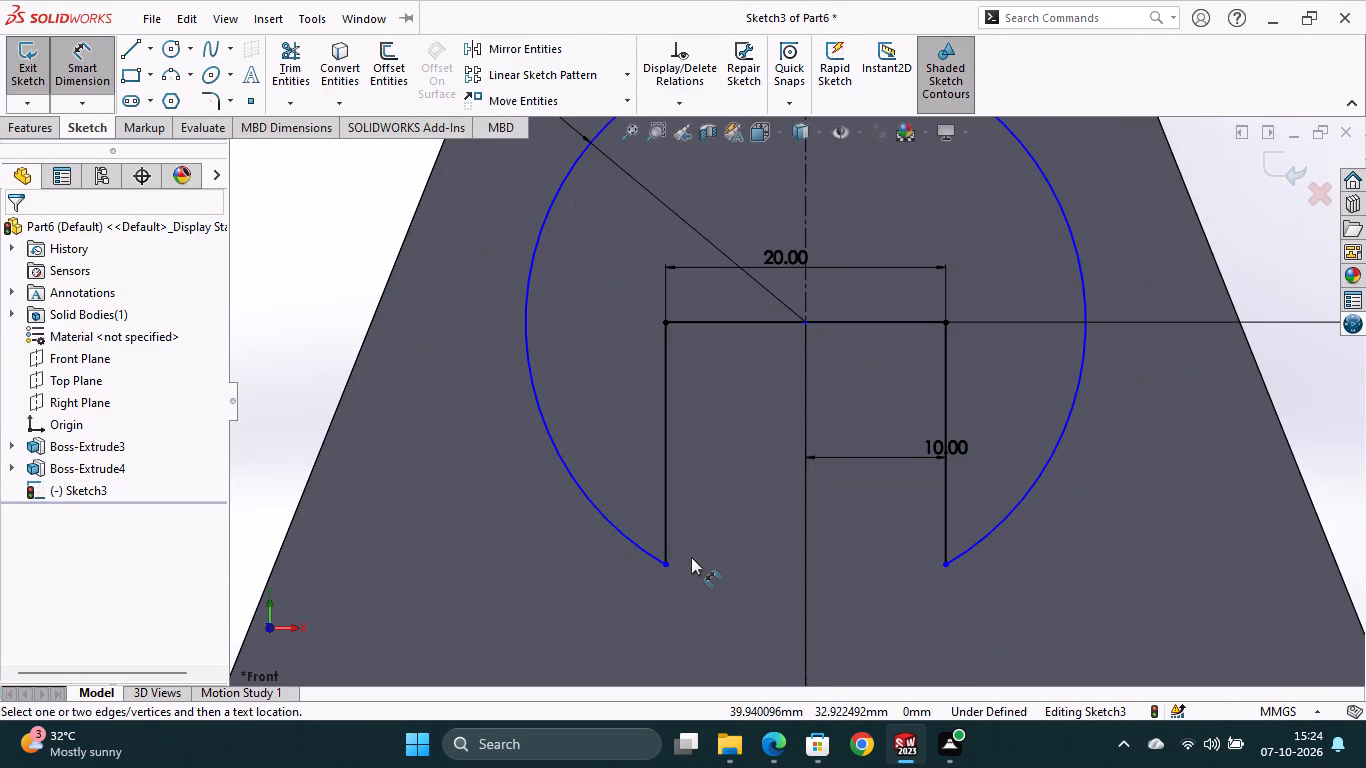
scroll(669, 557, down, 6)
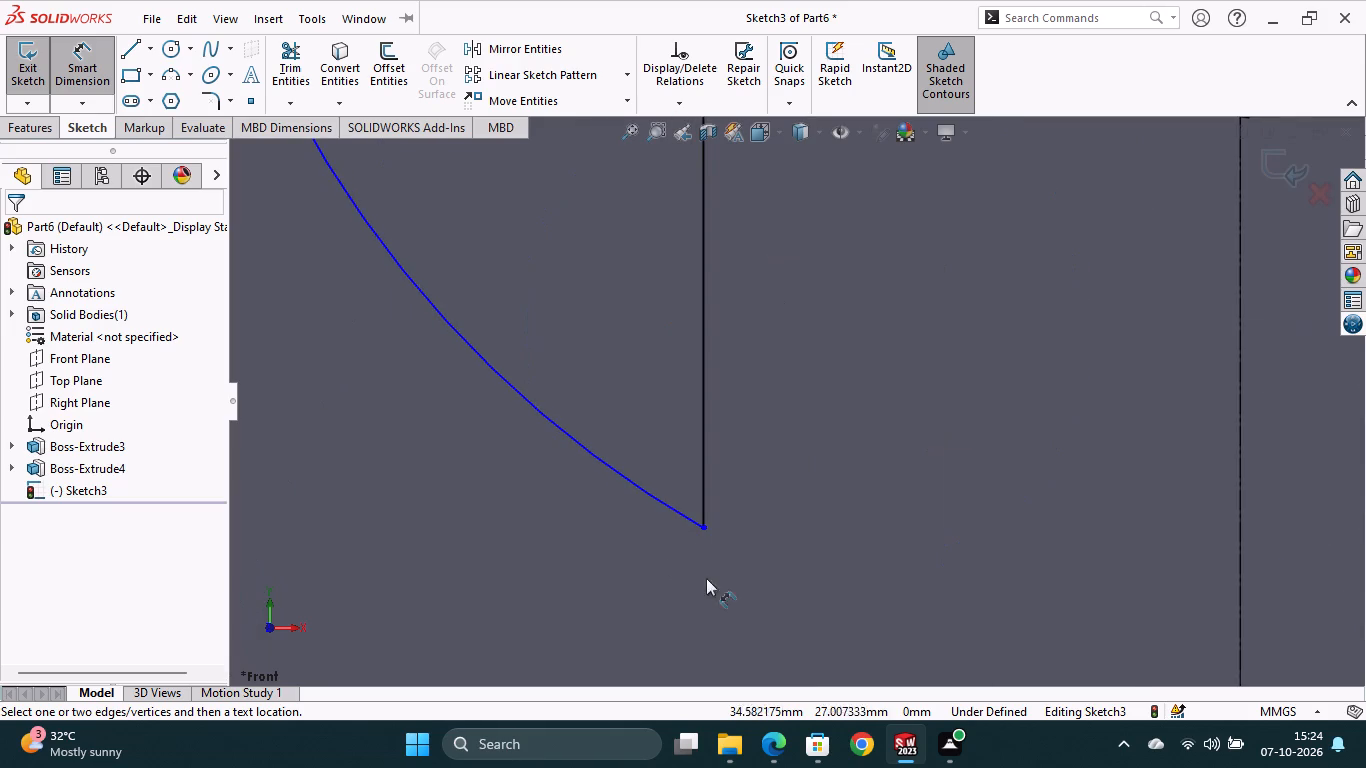
scroll(742, 479, down, 5)
scroll(669, 597, down, 5)
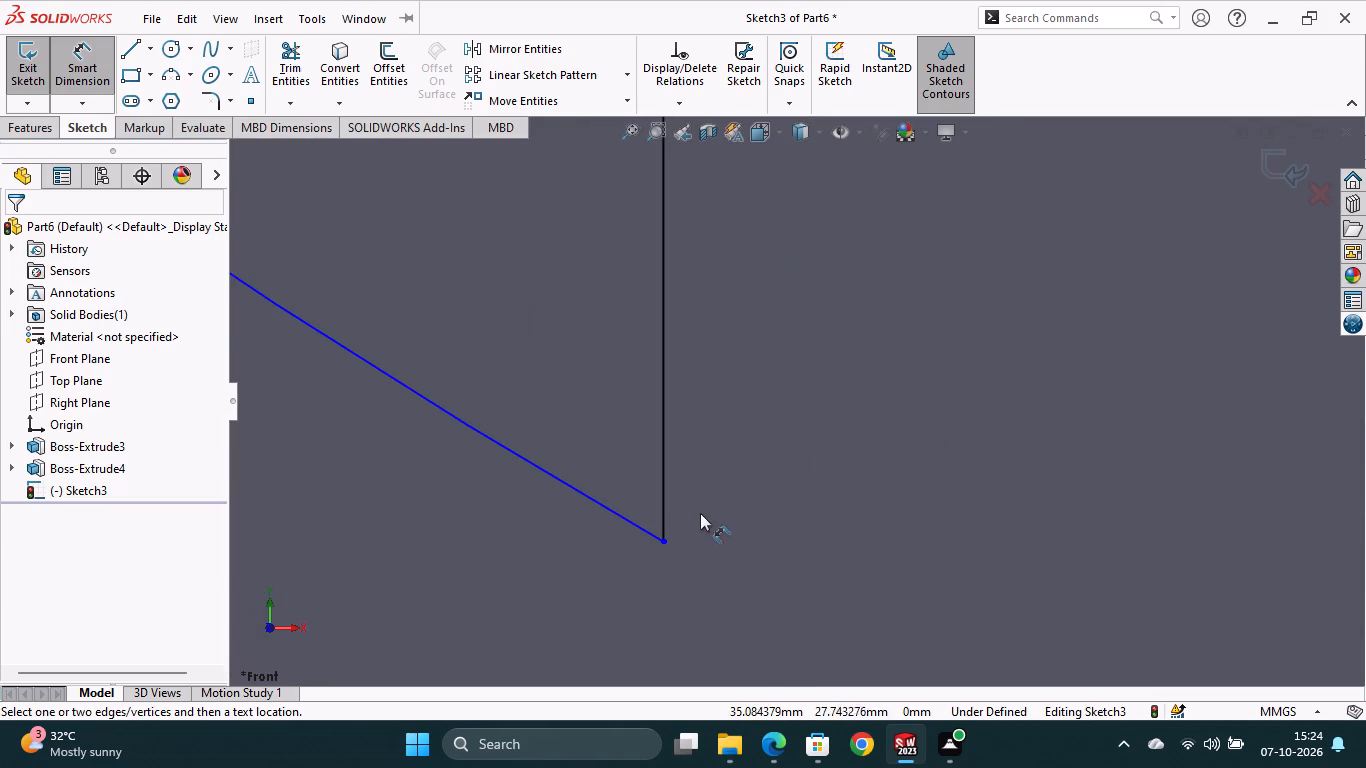
scroll(700, 513, down, 17)
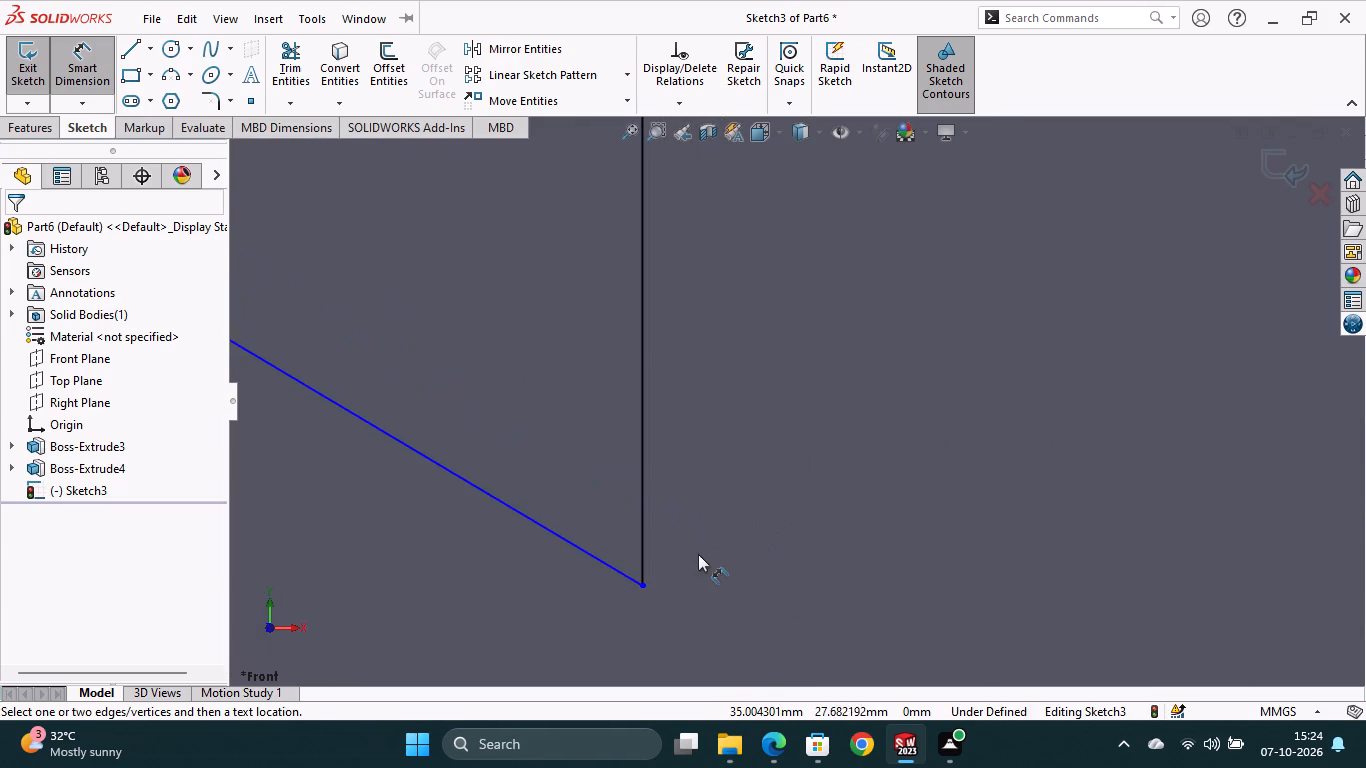
scroll(686, 561, down, 5)
scroll(597, 572, down, 1)
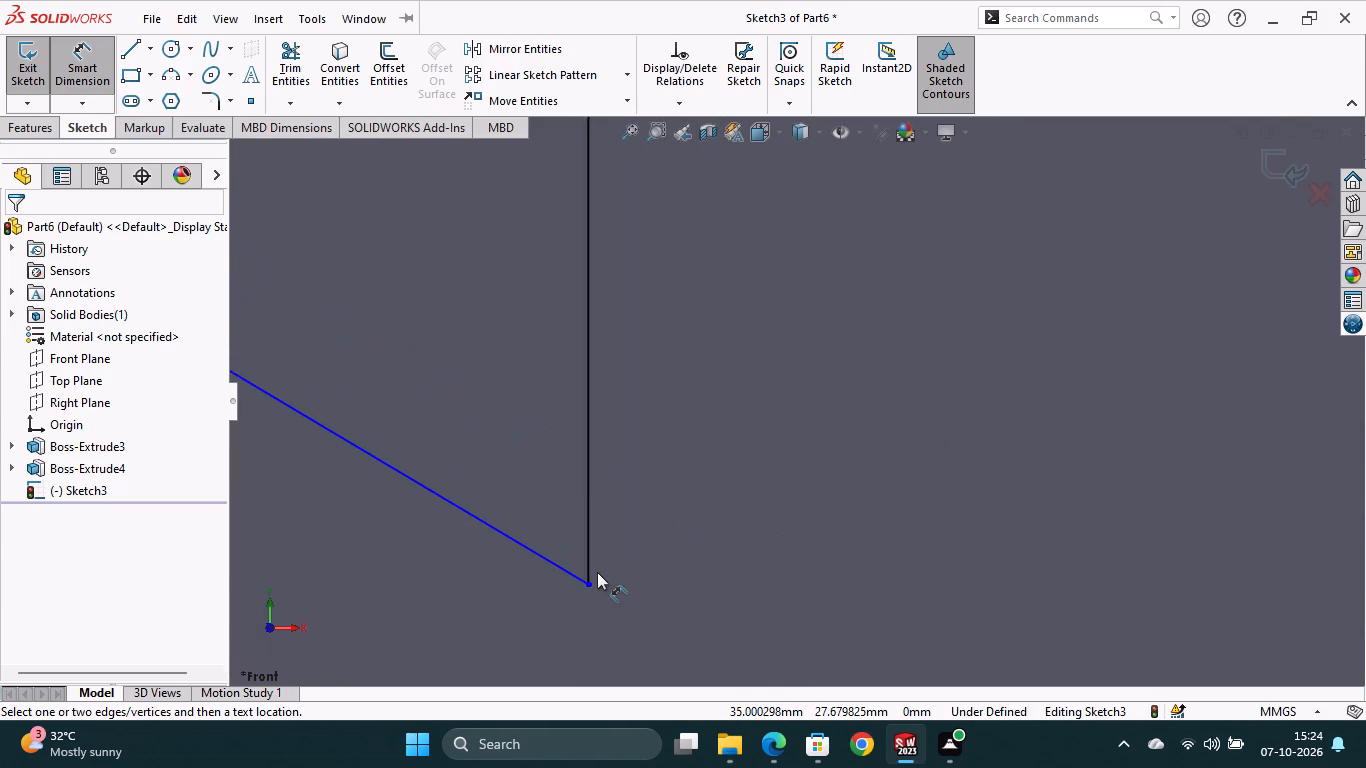
scroll(597, 572, up, 14)
scroll(597, 572, up, 7)
scroll(943, 436, up, 8)
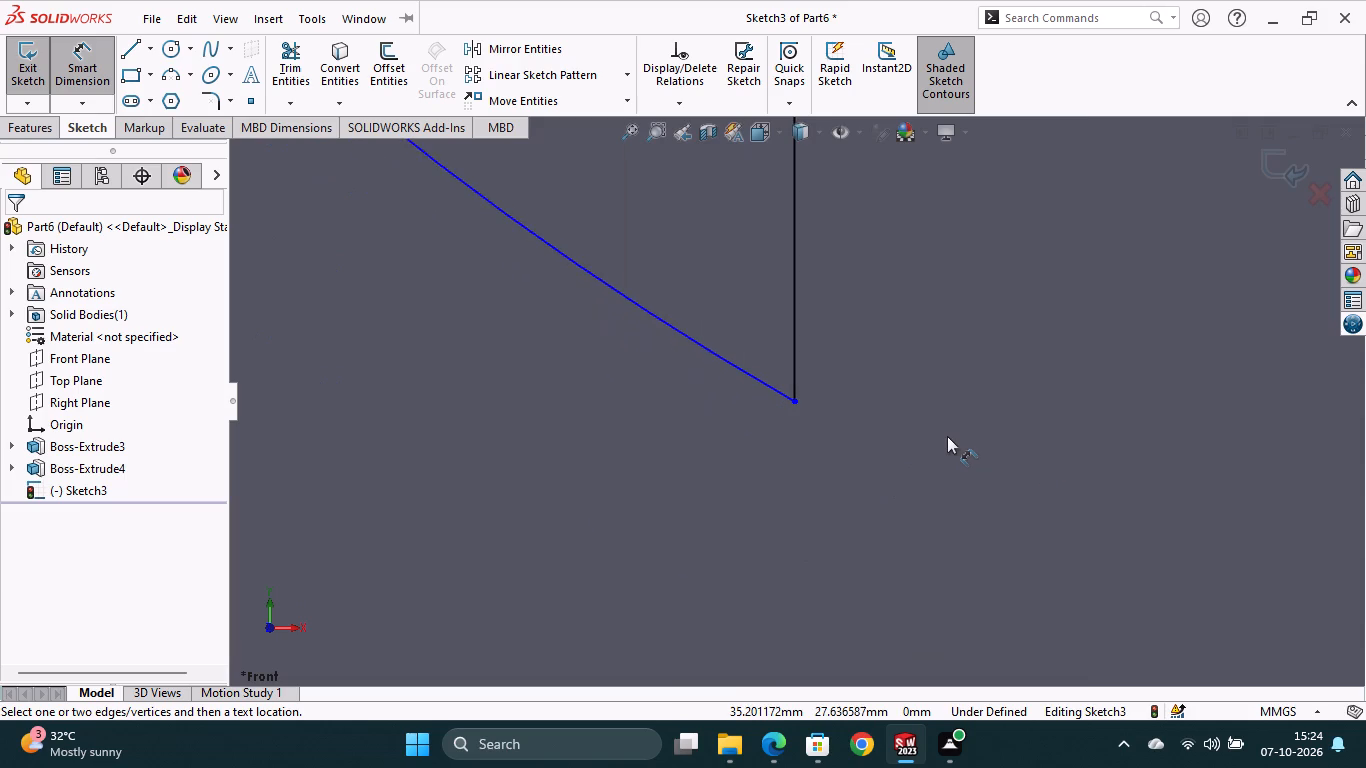
scroll(1144, 425, up, 14)
scroll(956, 335, down, 8)
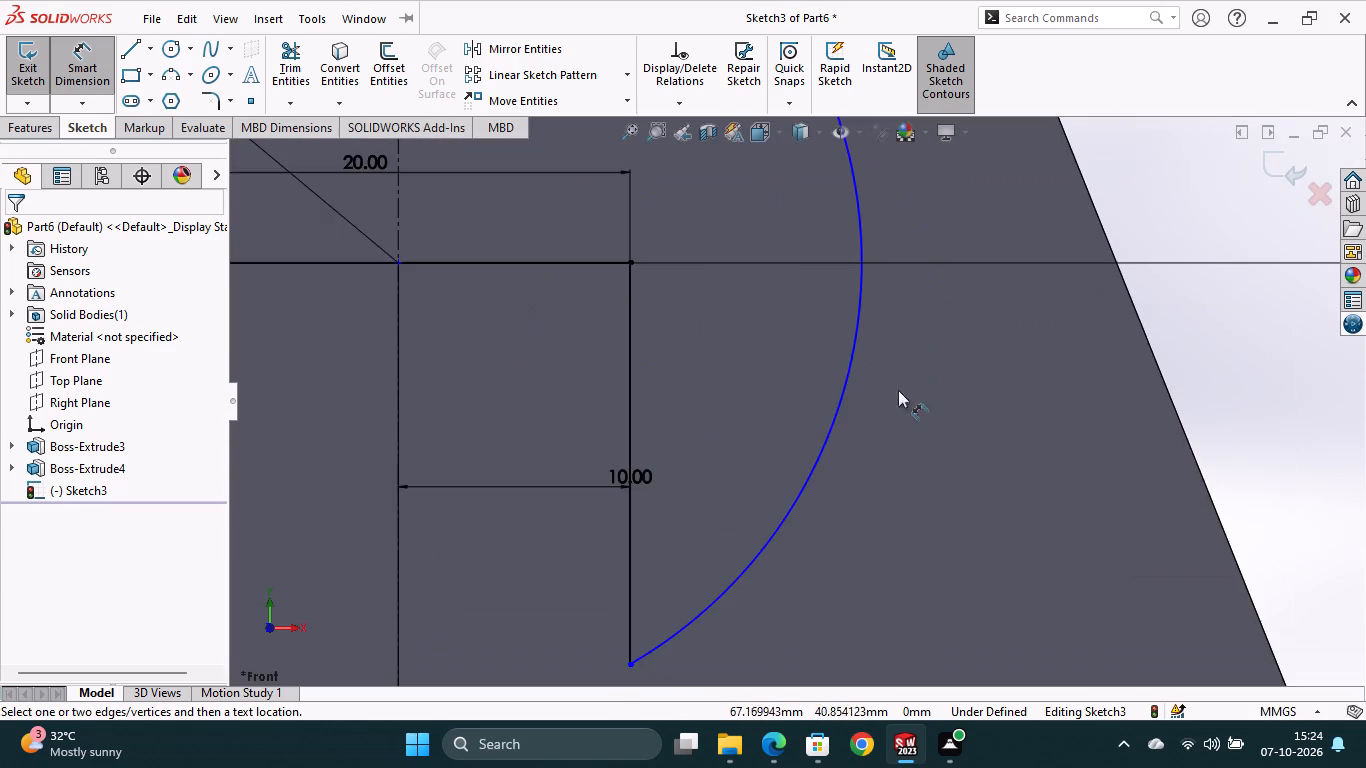
scroll(759, 557, down, 4)
scroll(569, 651, down, 5)
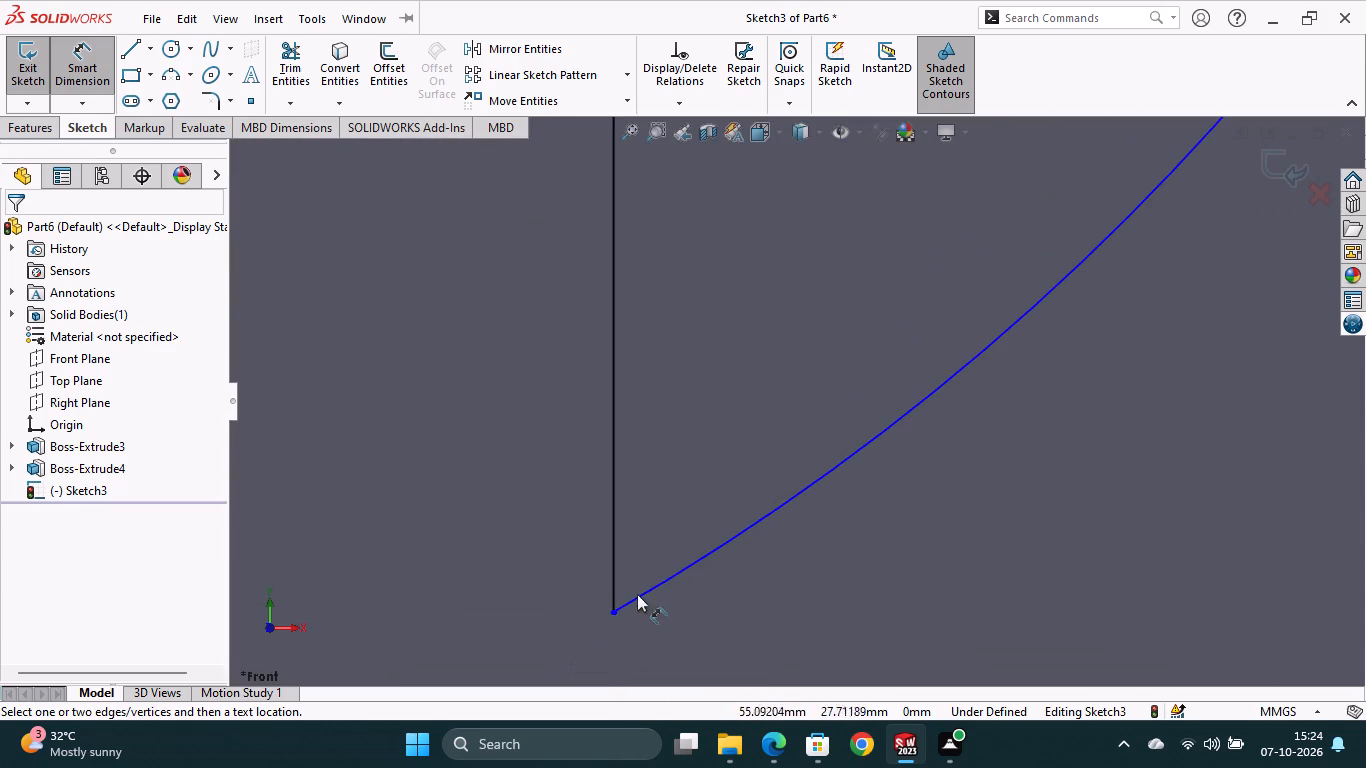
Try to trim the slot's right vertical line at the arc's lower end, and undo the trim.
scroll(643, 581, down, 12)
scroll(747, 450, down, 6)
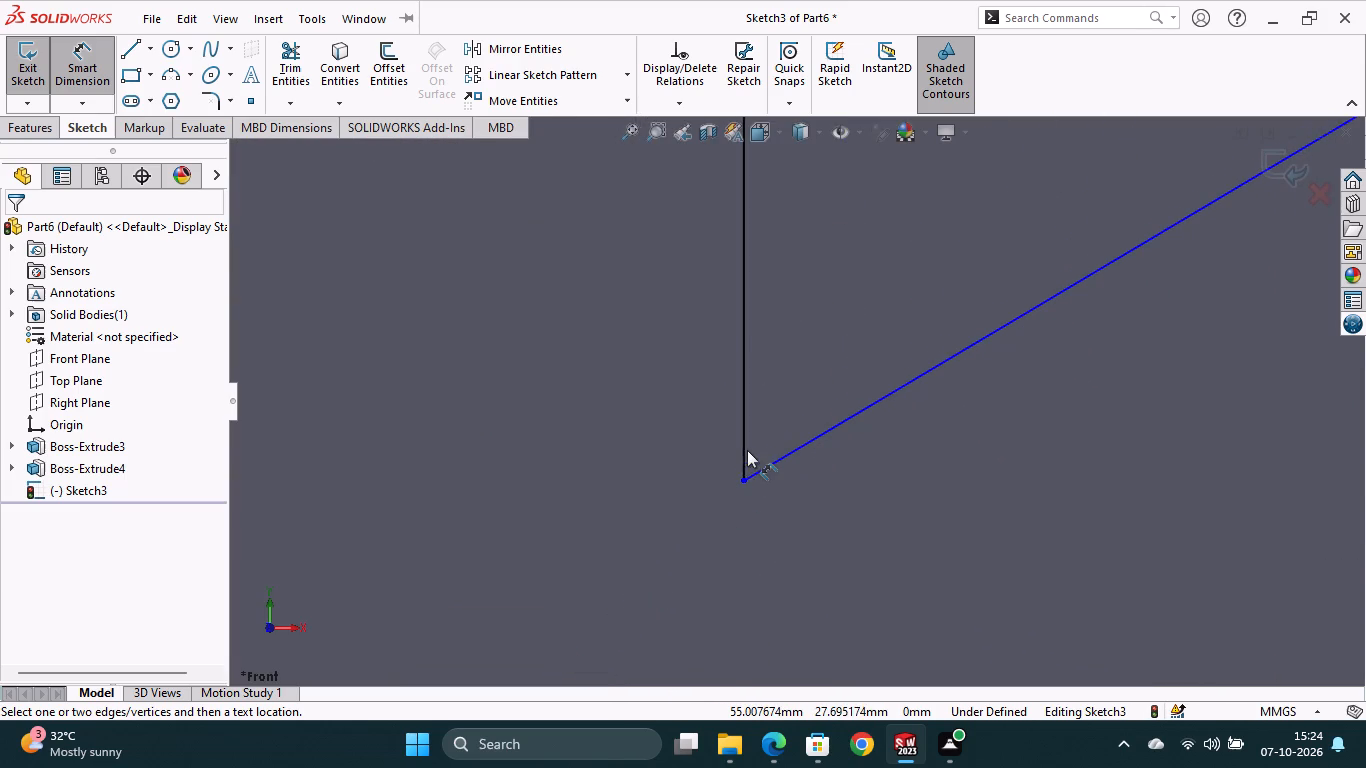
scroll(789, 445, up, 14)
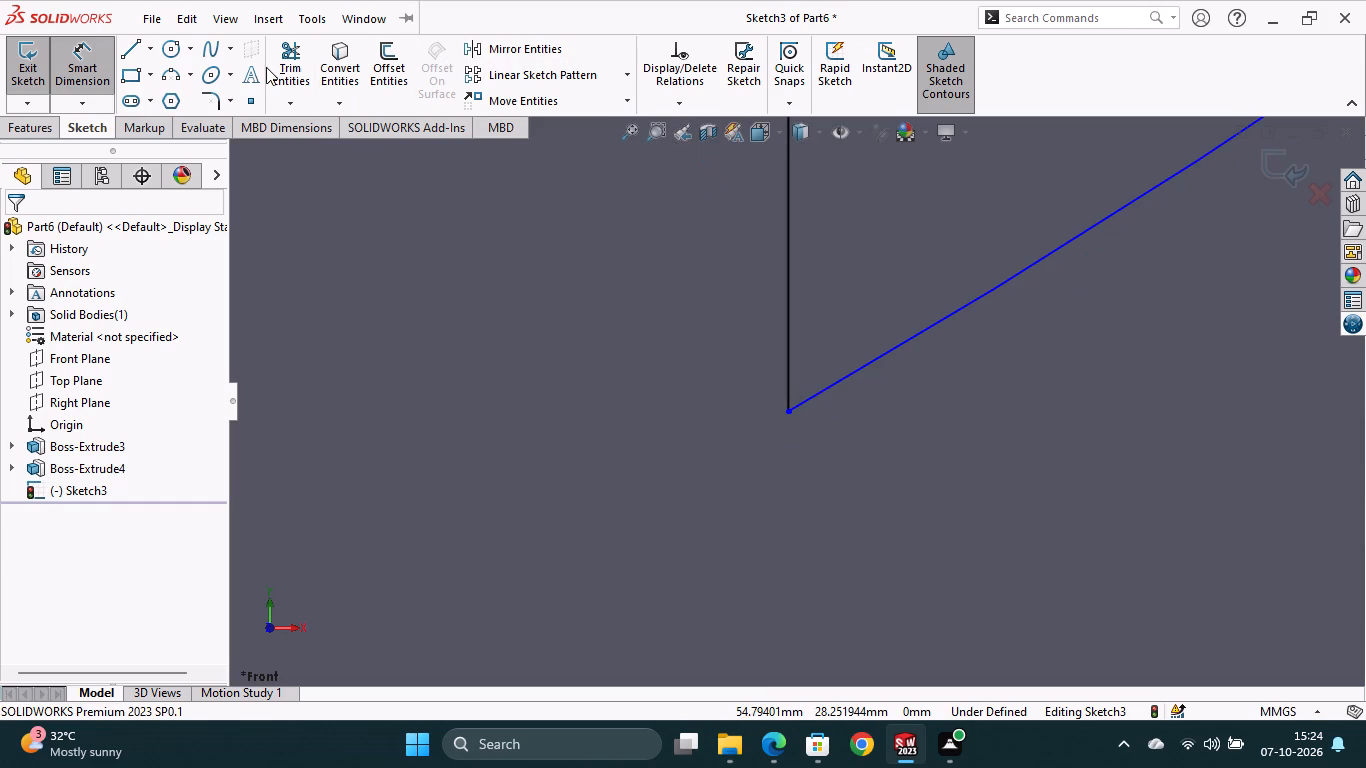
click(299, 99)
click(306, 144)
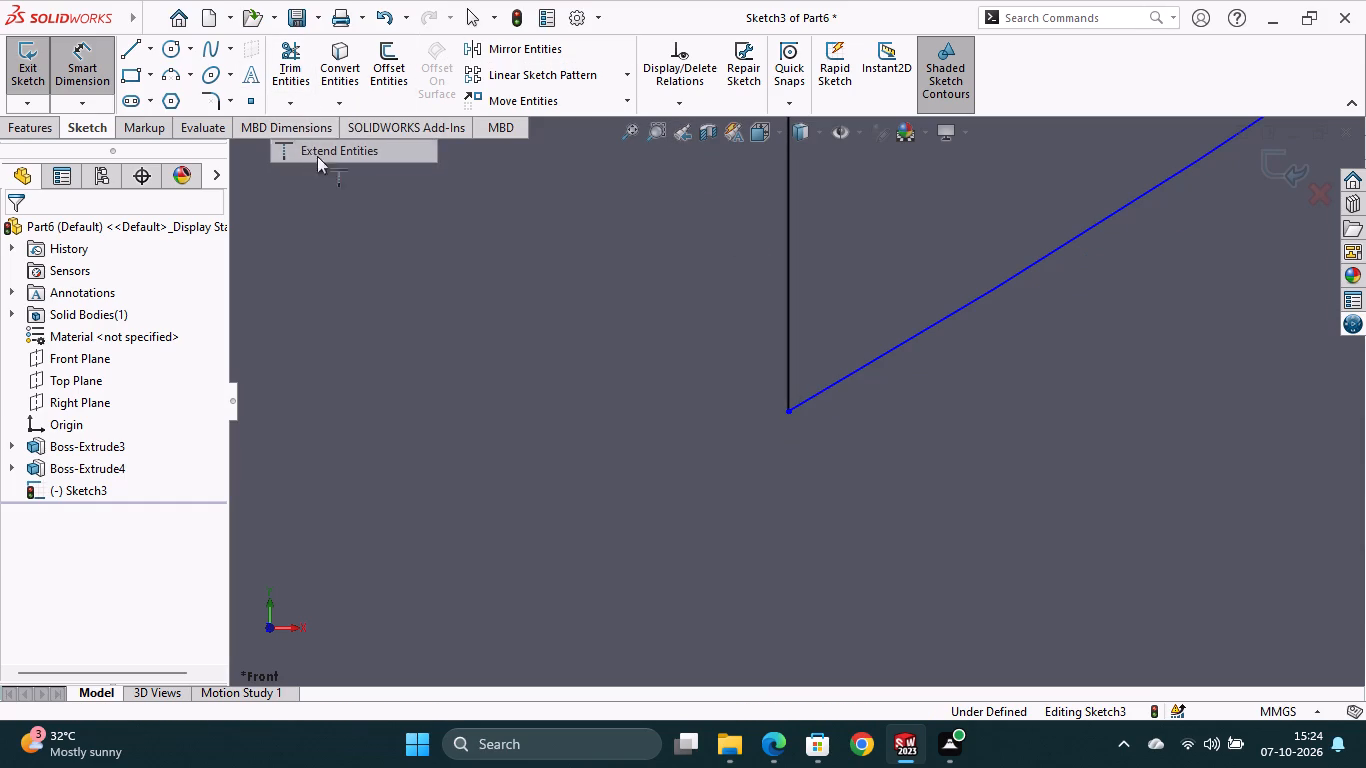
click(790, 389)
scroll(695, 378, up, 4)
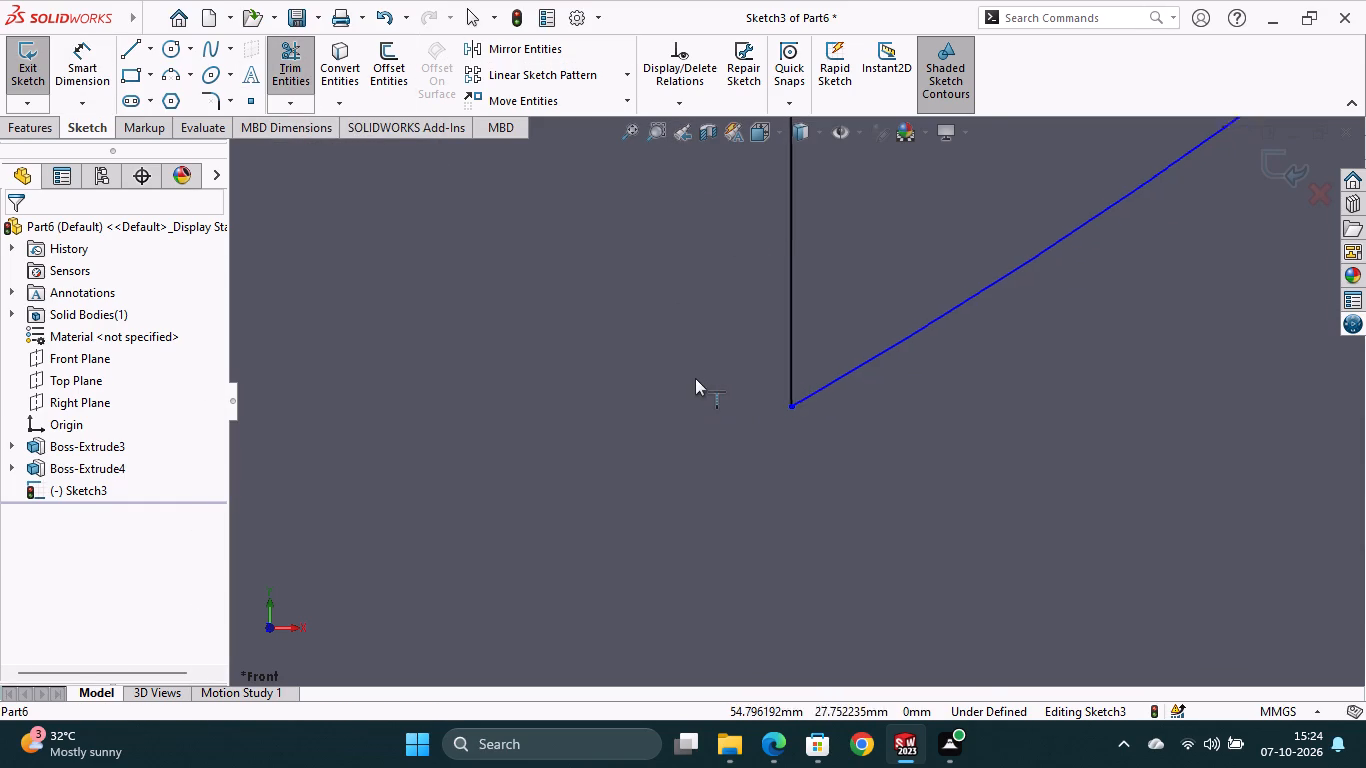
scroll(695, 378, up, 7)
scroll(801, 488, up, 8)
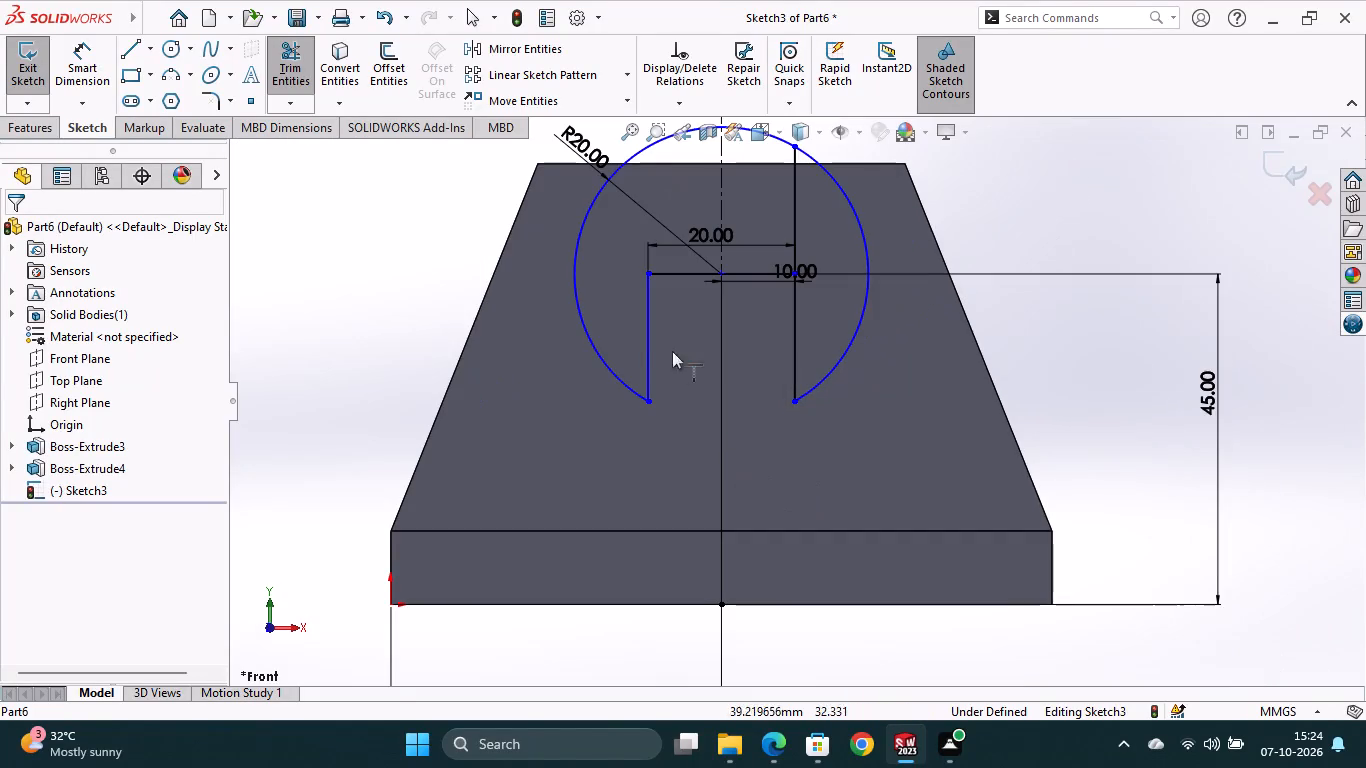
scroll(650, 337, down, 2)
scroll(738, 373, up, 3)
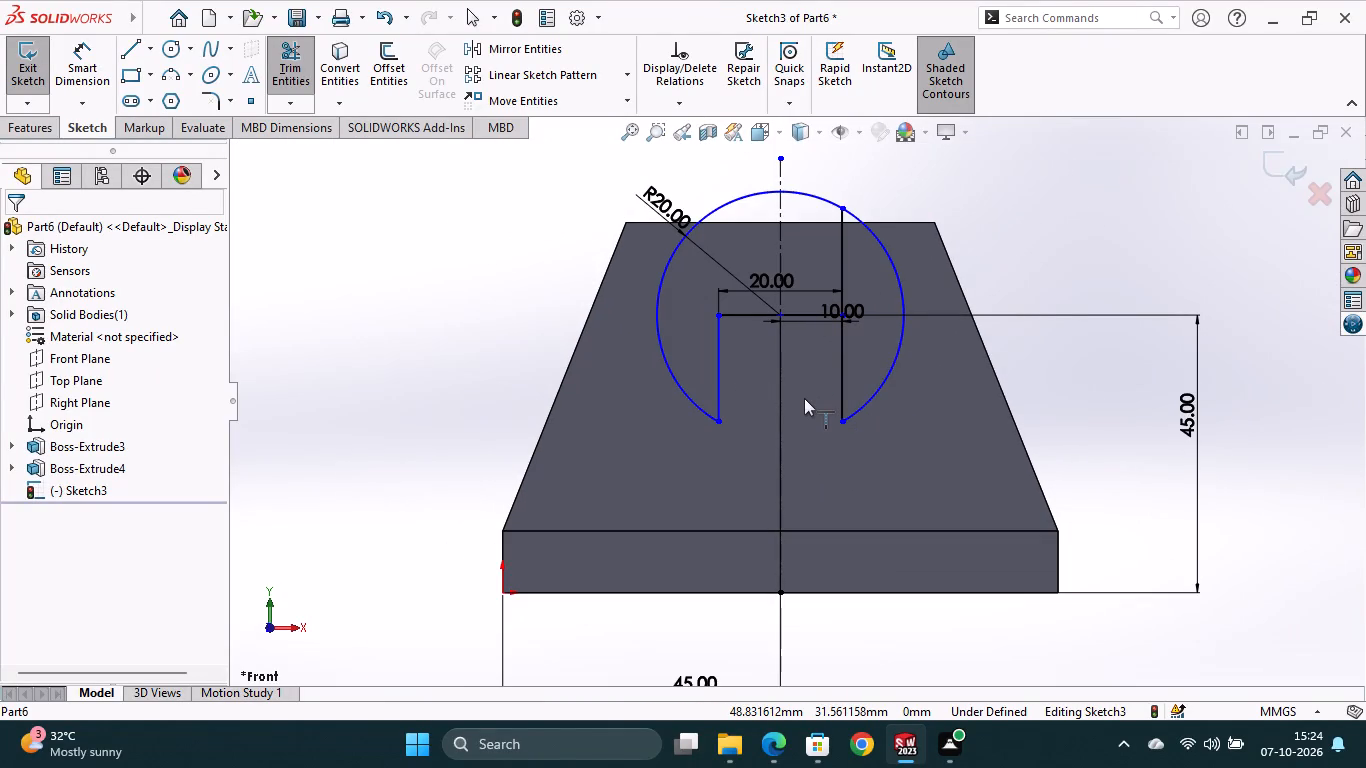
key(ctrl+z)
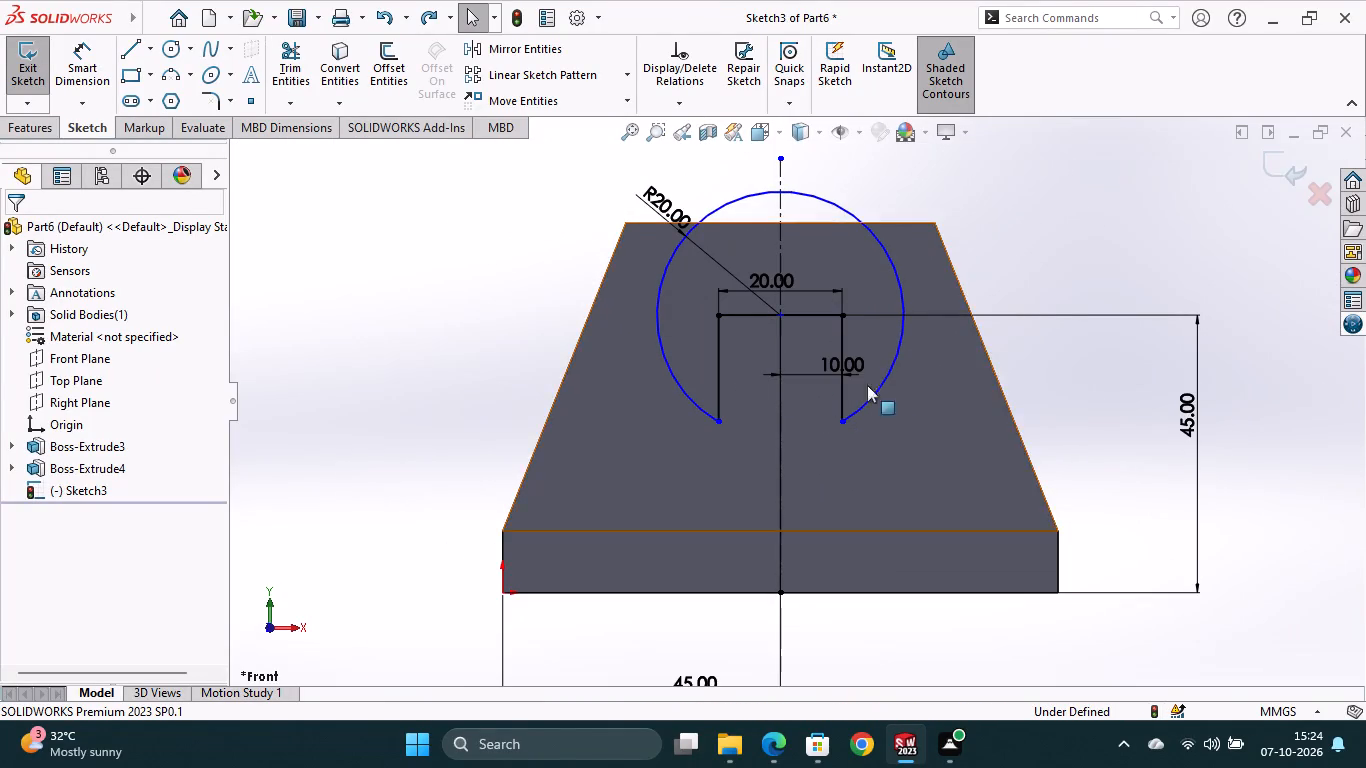
Examine the arc's lower ends and the slot's lines for what is still undefined in the sketch.
scroll(727, 396, down, 2)
scroll(762, 458, up, 3)
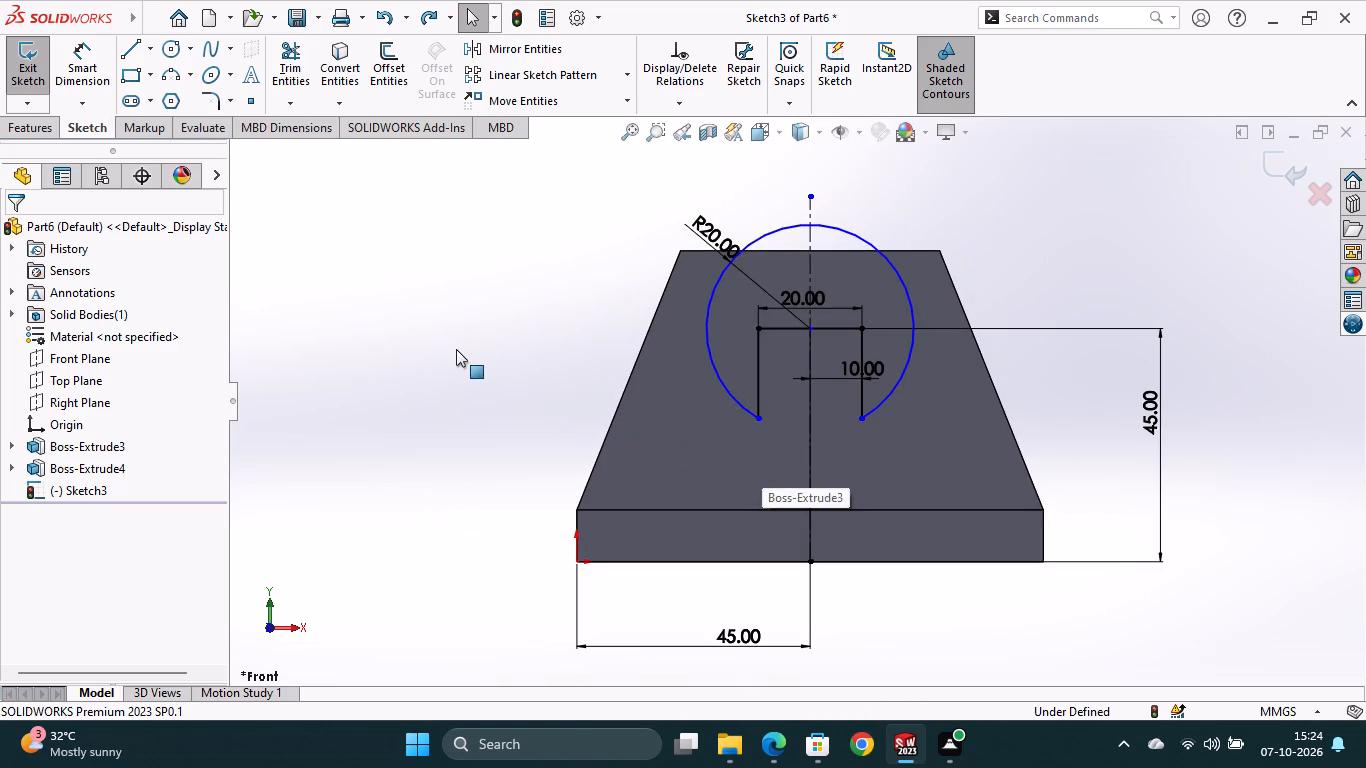
click(452, 346)
scroll(822, 425, down, 3)
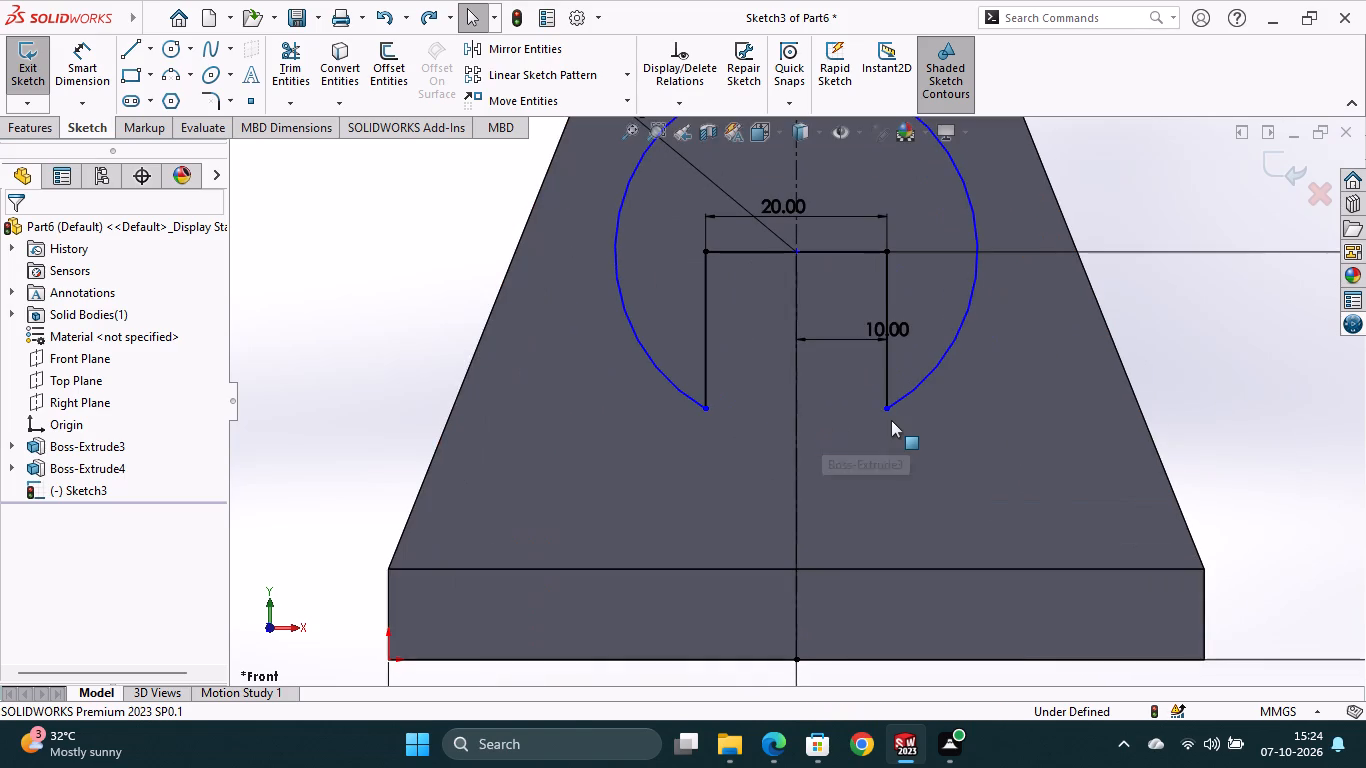
scroll(890, 419, up, 3)
scroll(859, 386, down, 4)
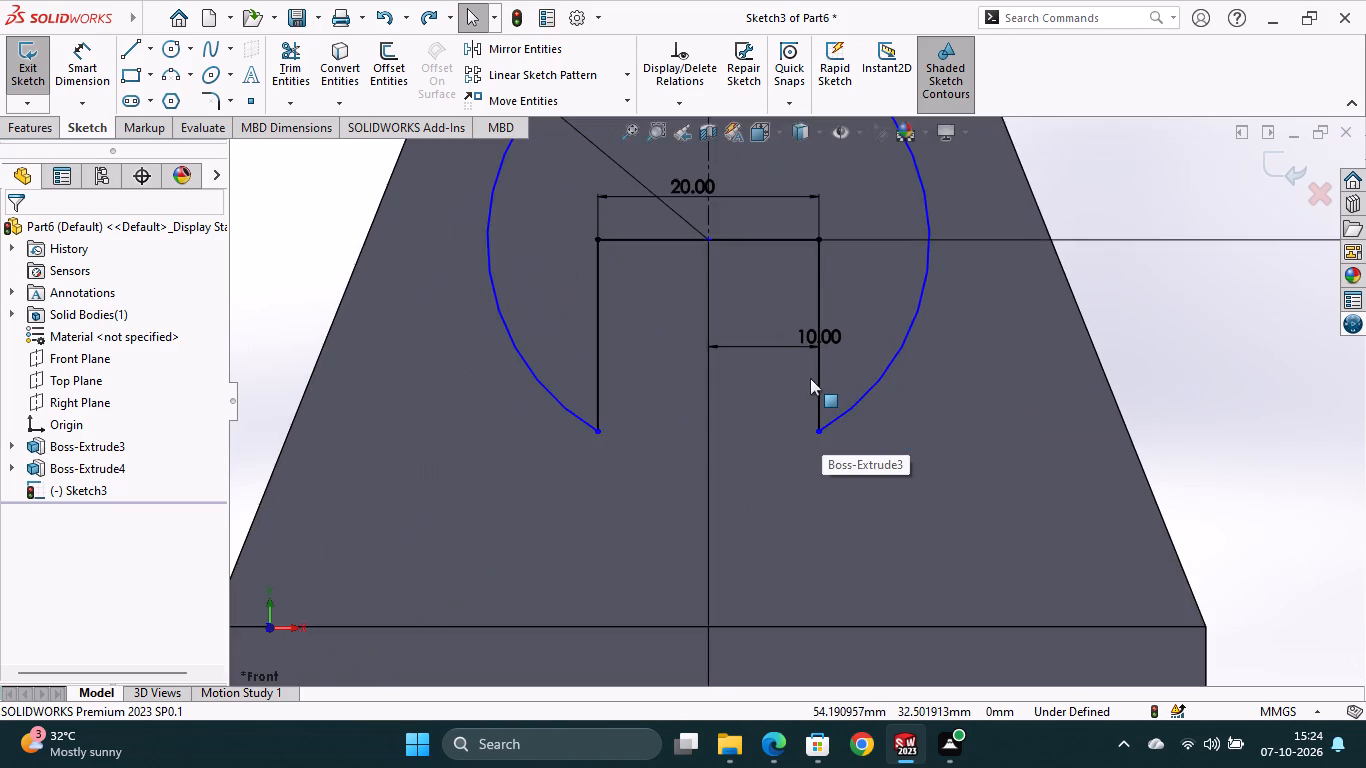
scroll(810, 377, up, 3)
scroll(751, 306, down, 6)
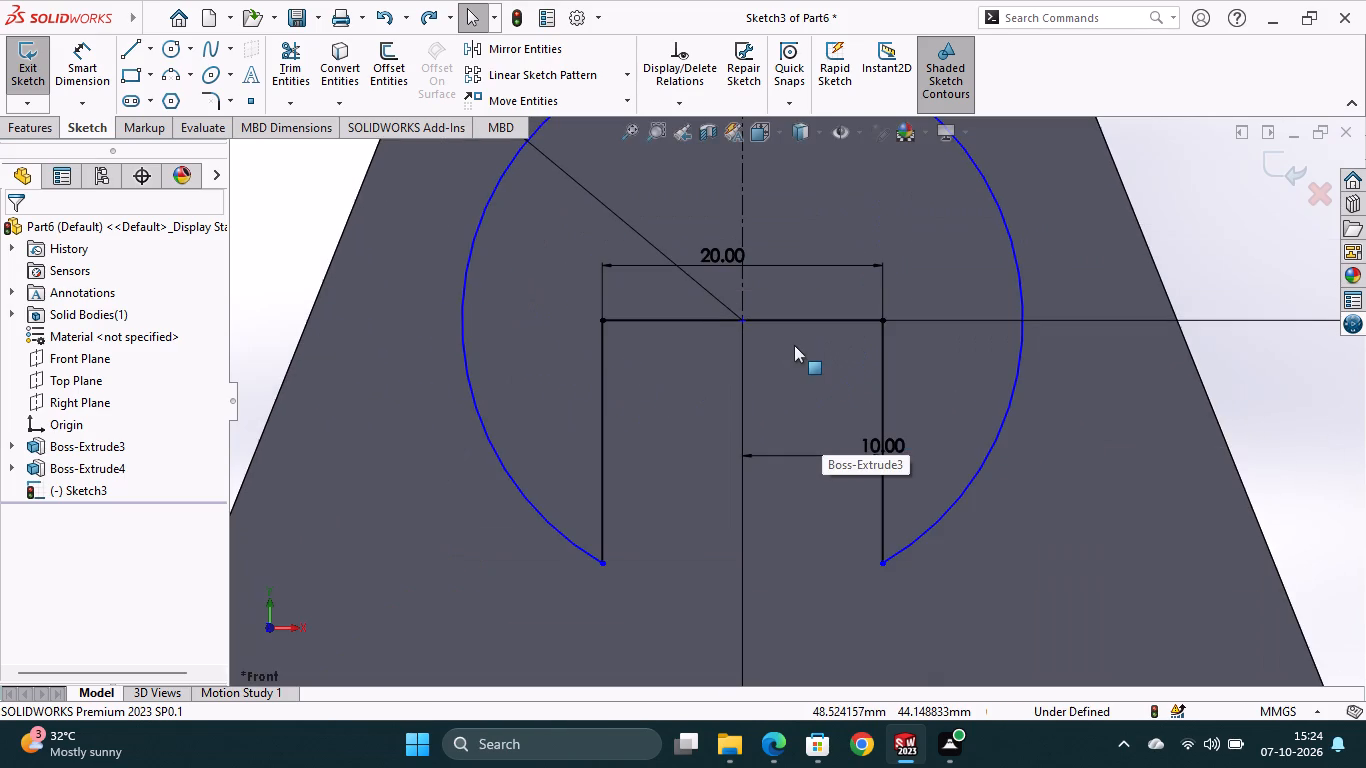
scroll(802, 379, up, 5)
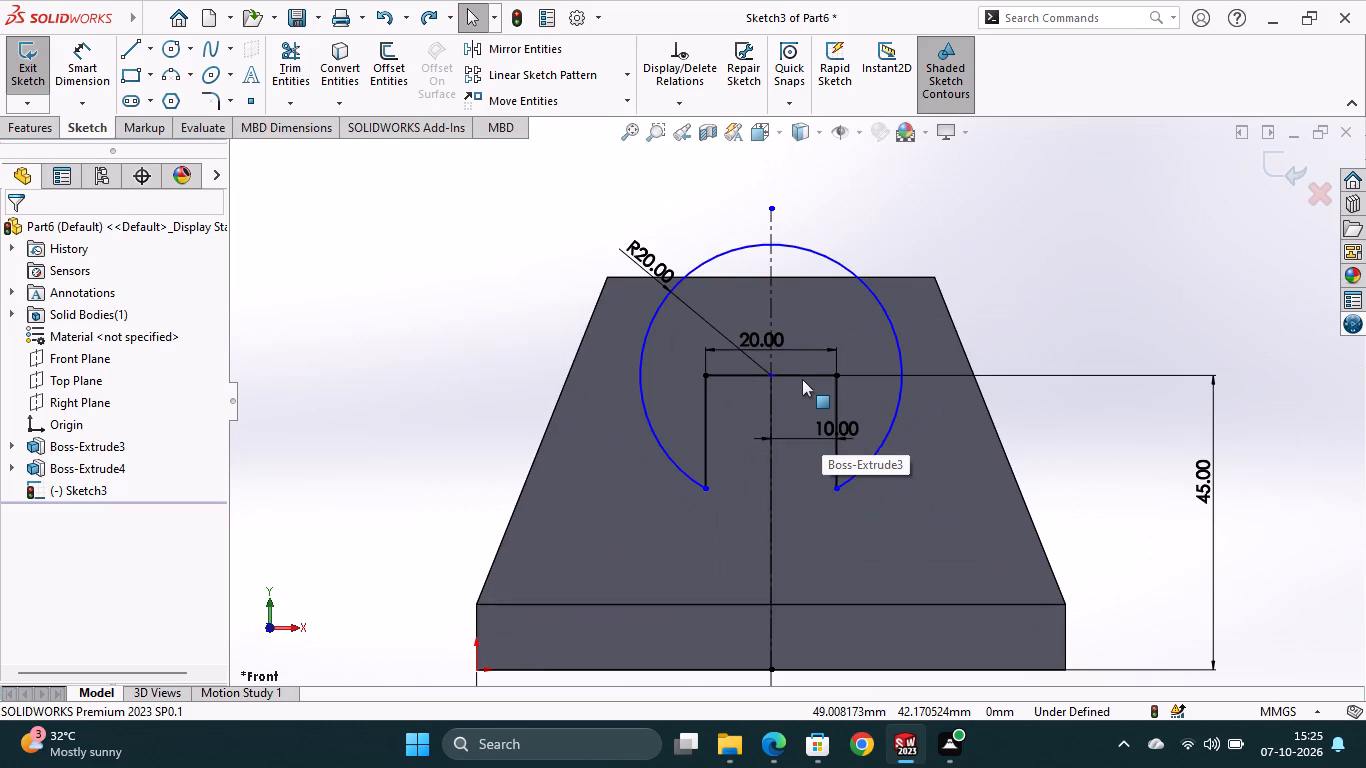
scroll(799, 390, down, 2)
scroll(767, 435, up, 2)
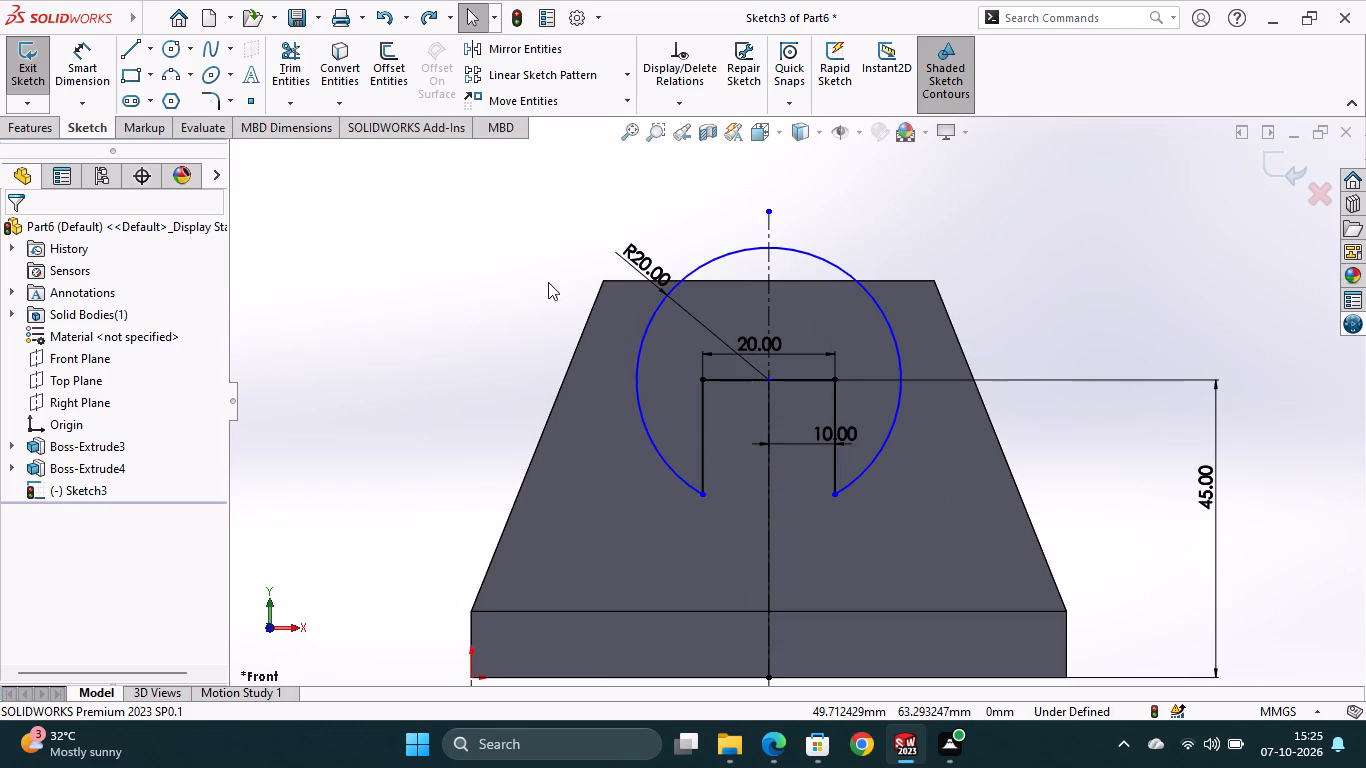
Apply Fully Define Sketch to the 20 mm radius arc as the only selected entity.
click(676, 105)
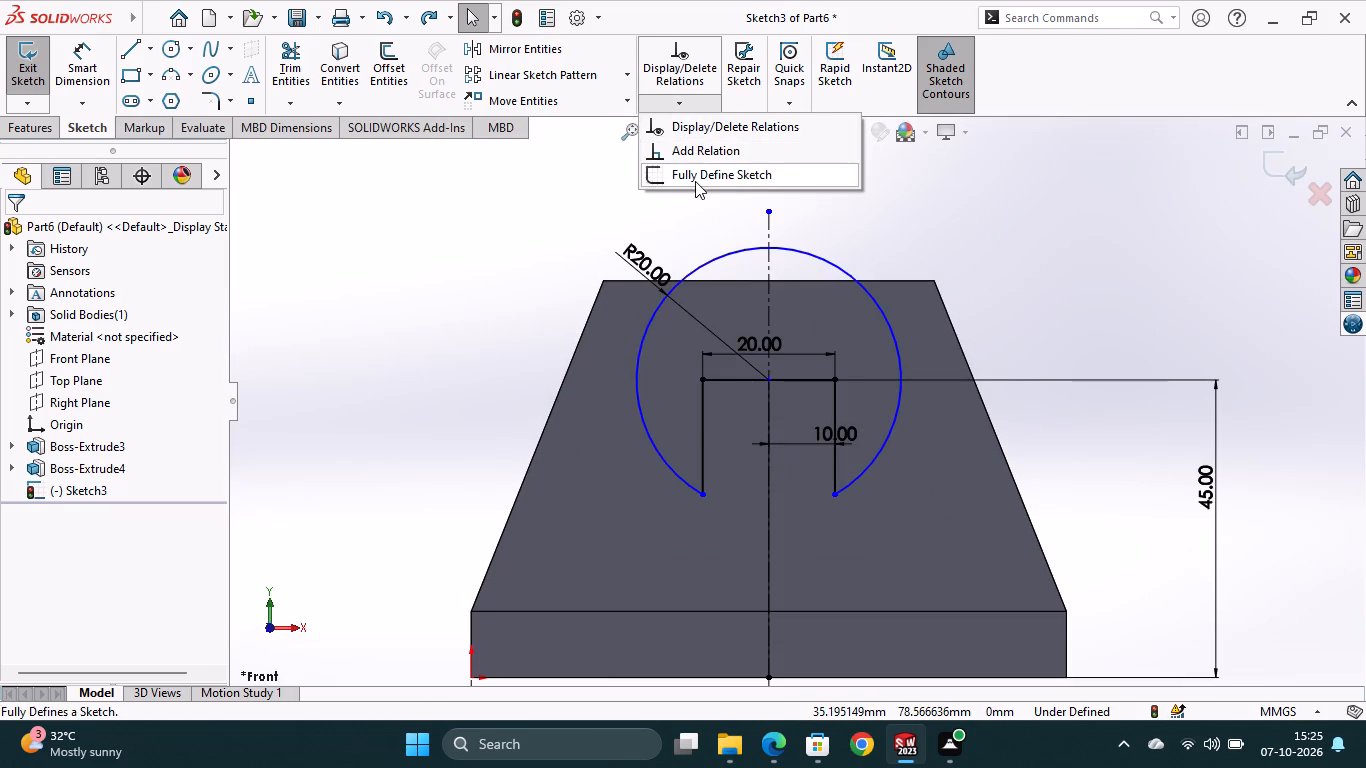
click(695, 181)
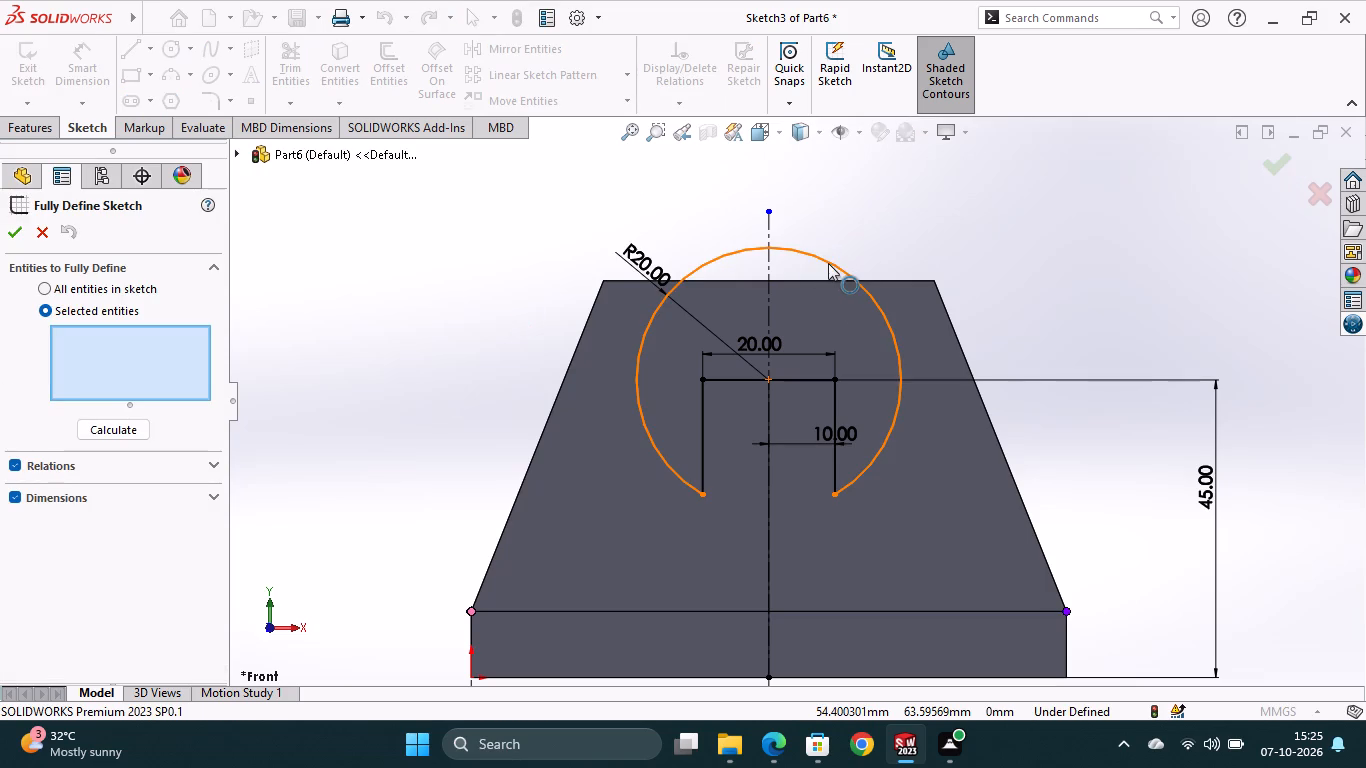
click(828, 263)
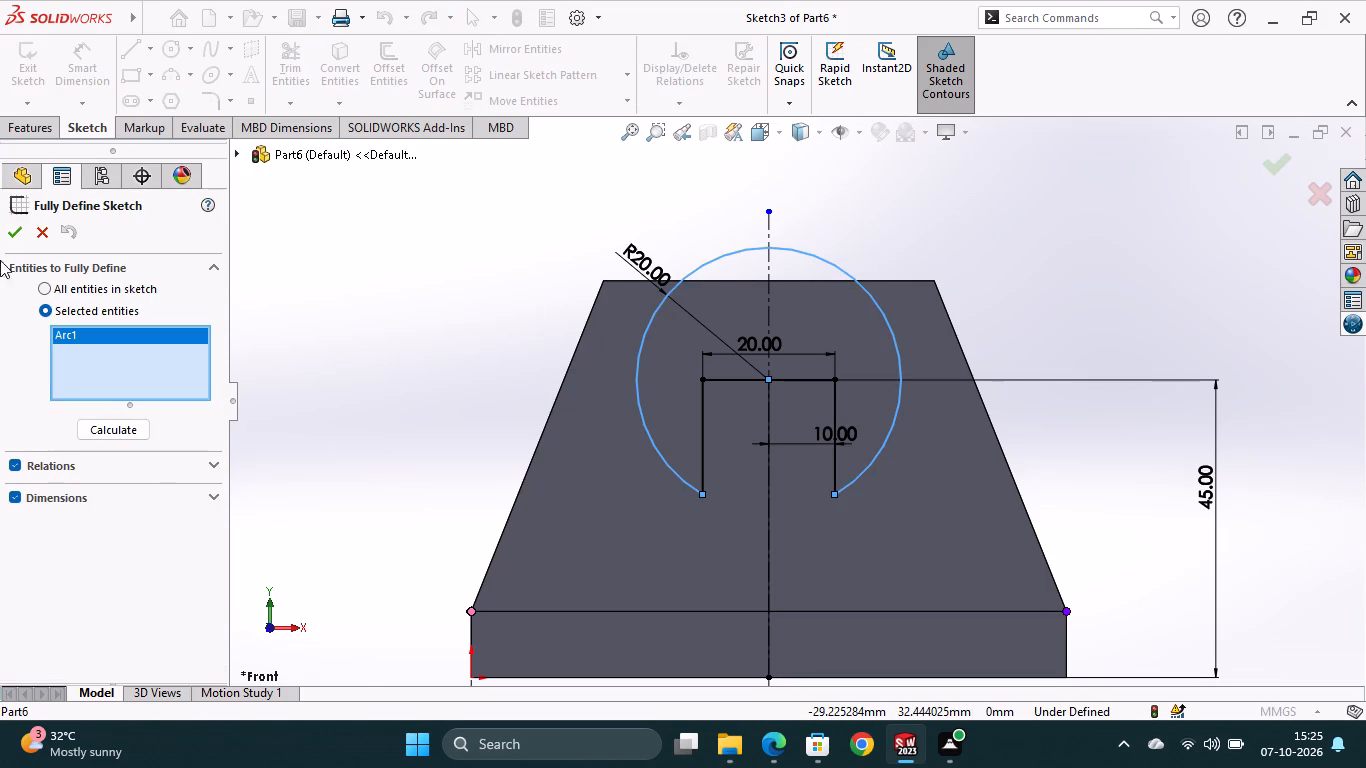
click(11, 232)
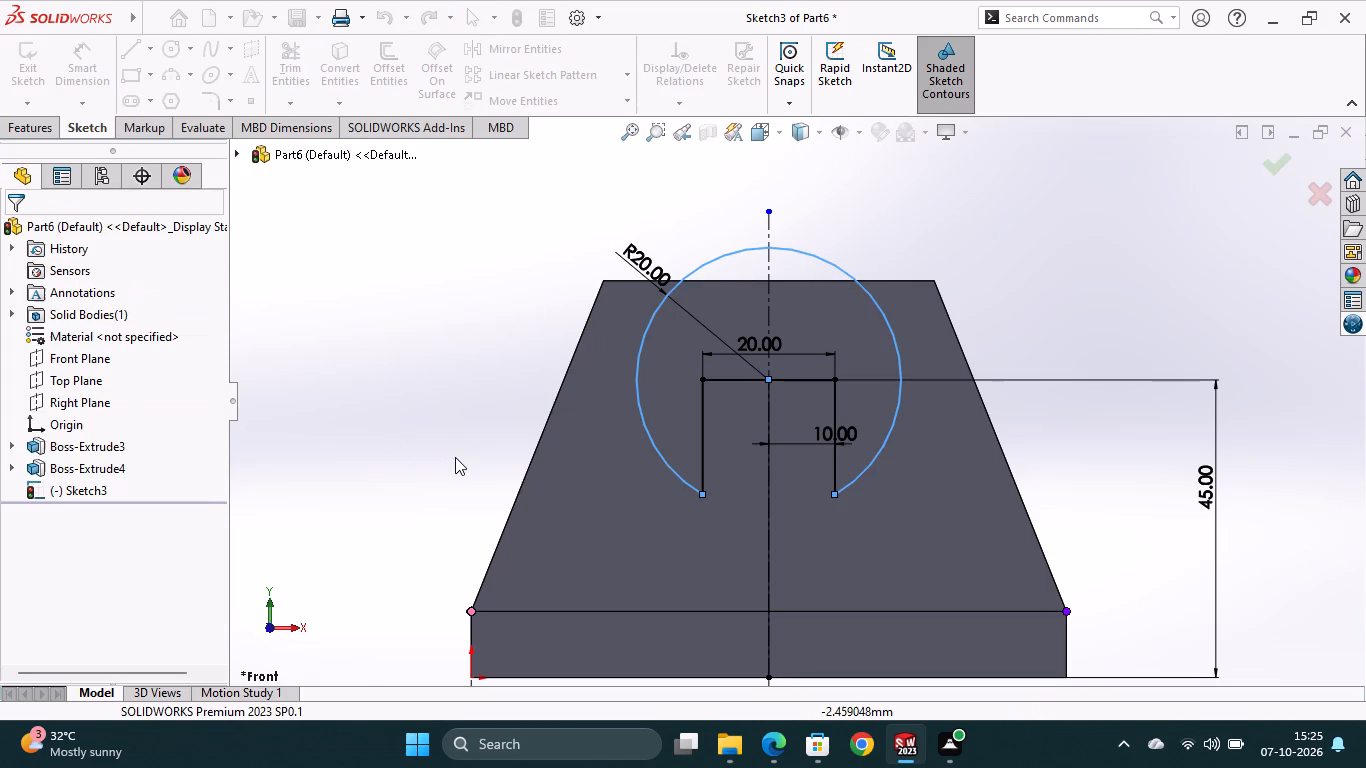
click(432, 400)
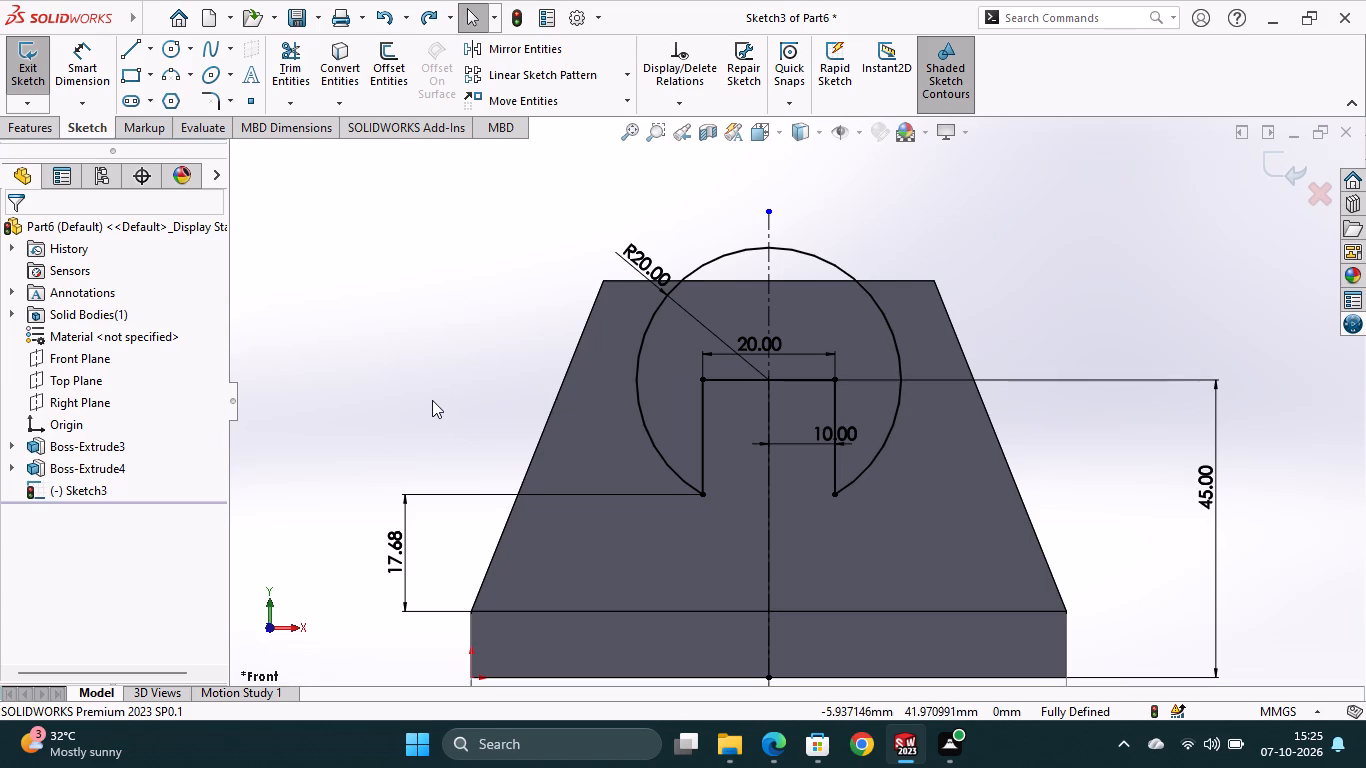
Examine the arc-and-slot sketch on the upright from several angles, including where the arc meets the slot's left line.
scroll(474, 445, up, 3)
scroll(584, 503, down, 2)
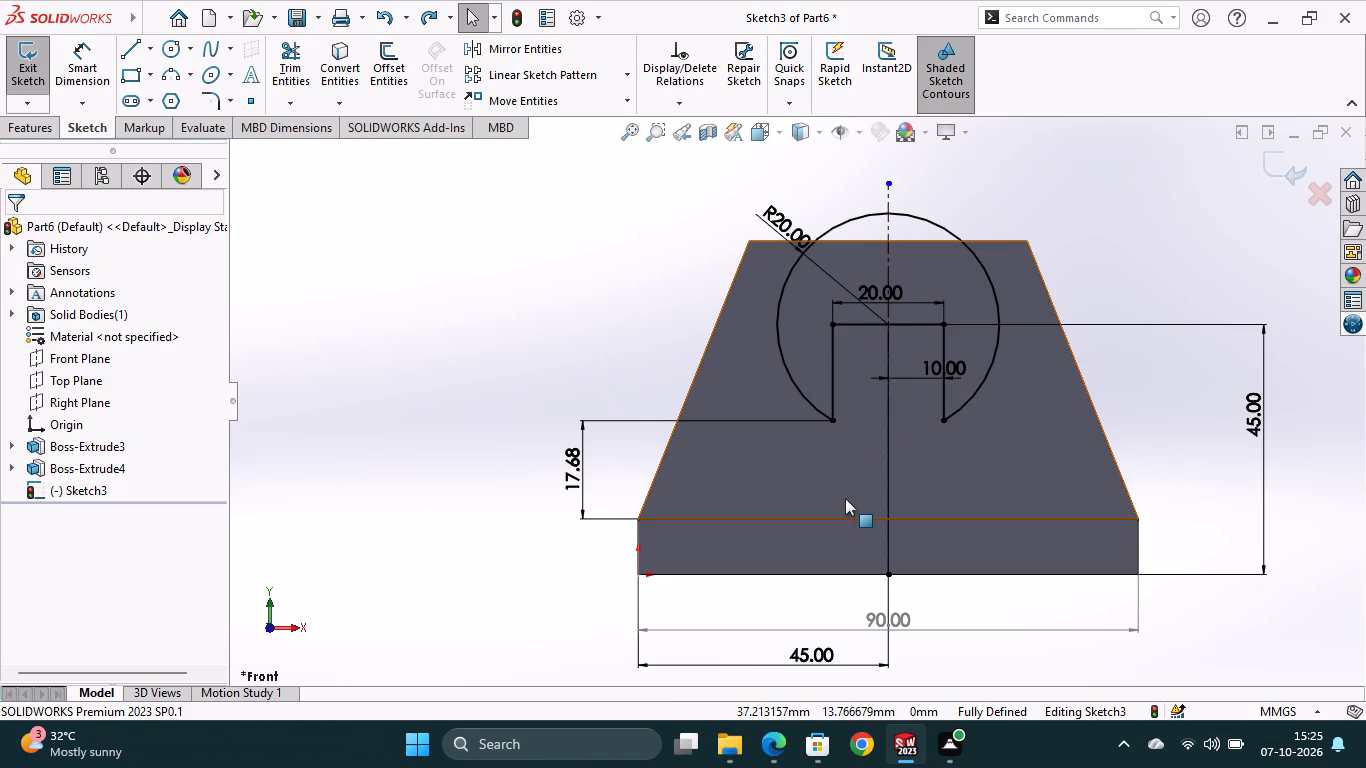
scroll(845, 498, up, 2)
scroll(871, 350, down, 3)
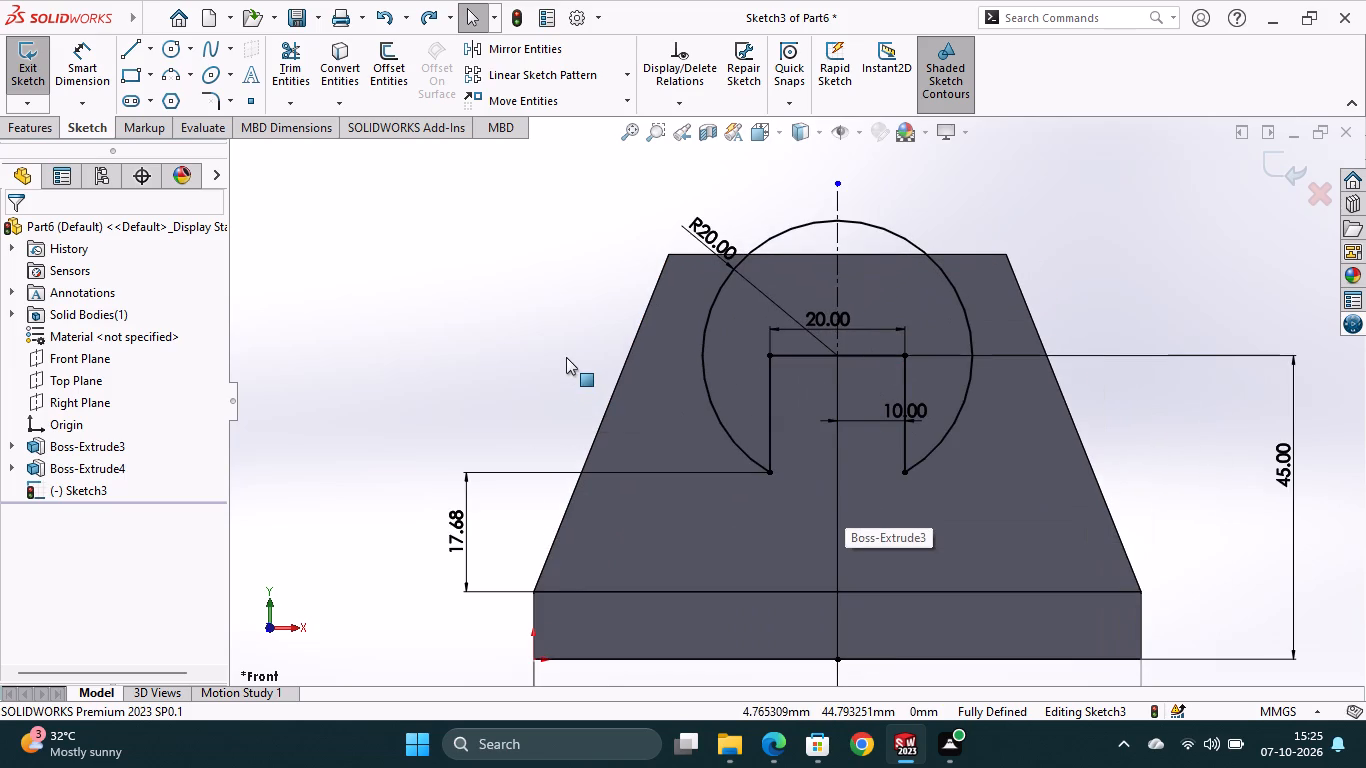
middle_drag(1138, 258, 1053, 274)
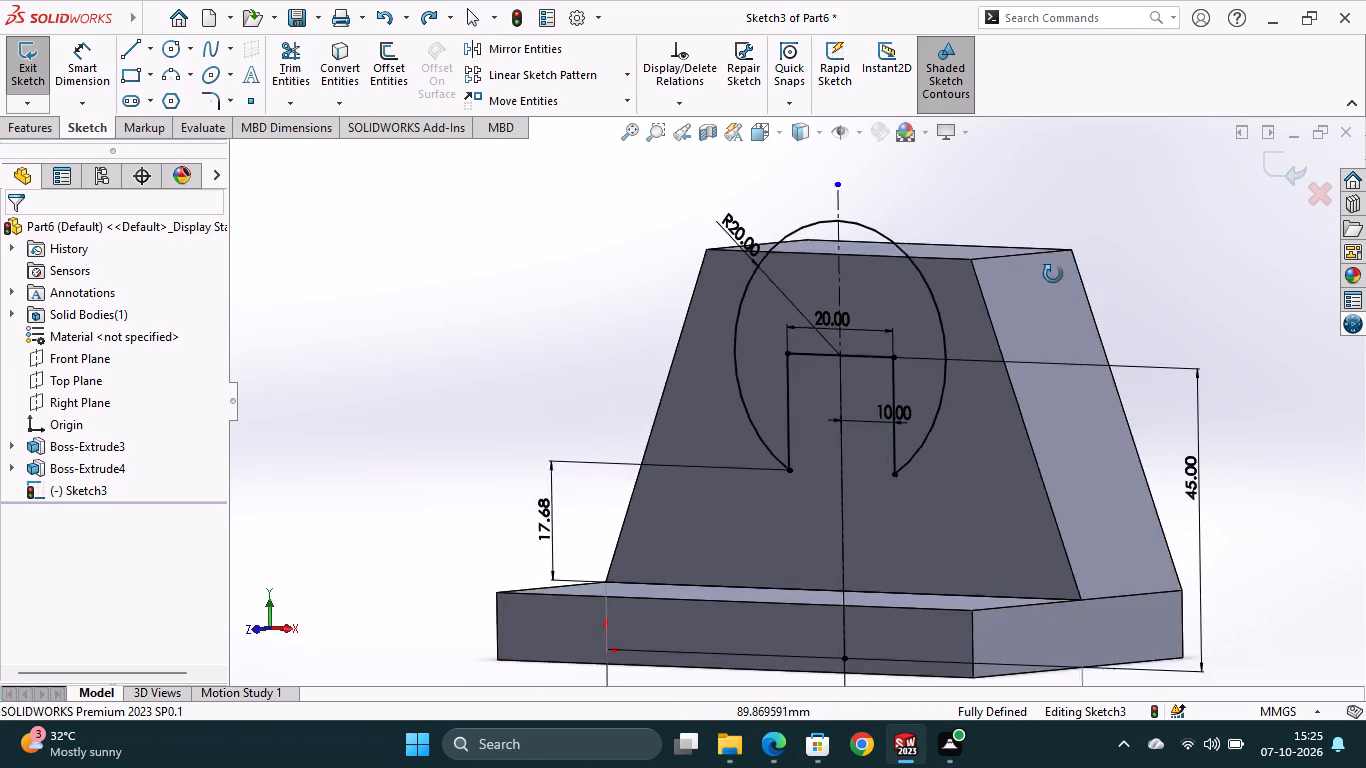
middle_drag(1053, 274, 1106, 281)
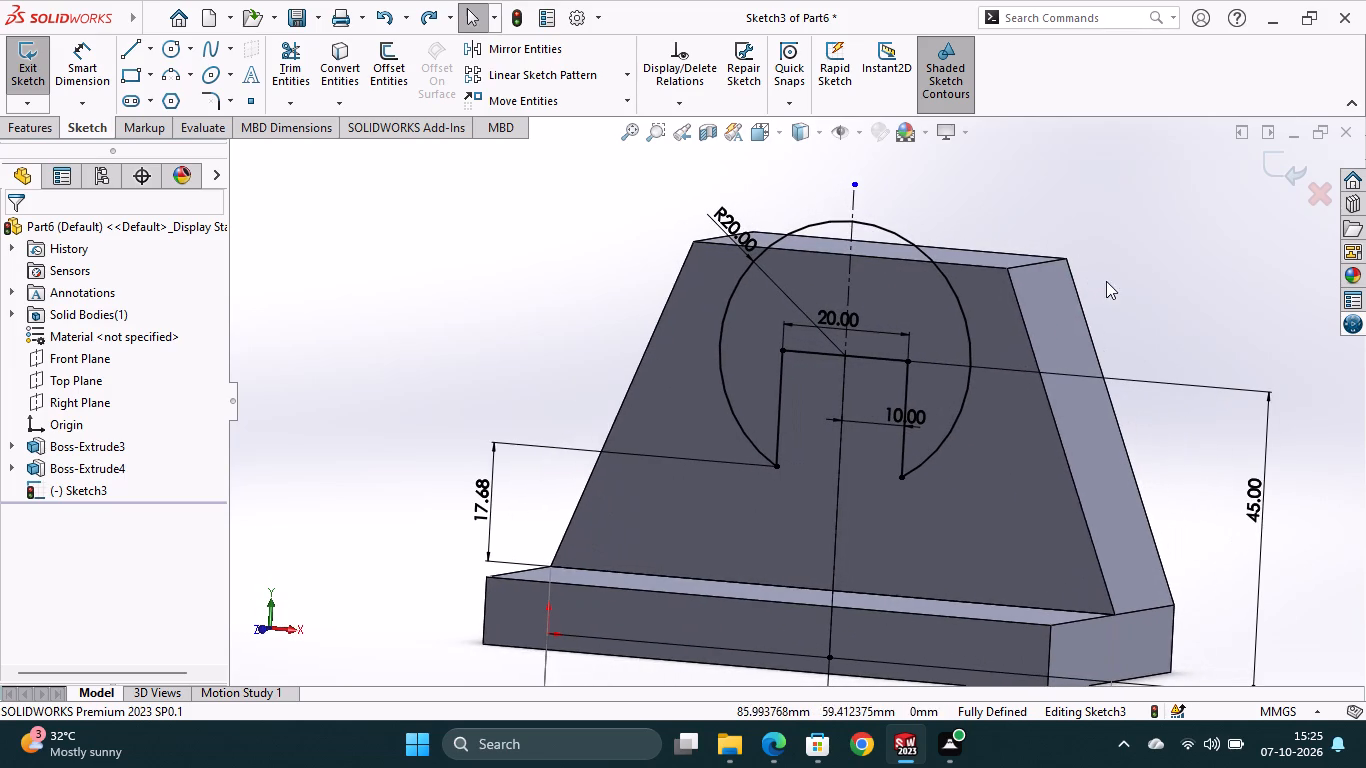
scroll(788, 462, down, 11)
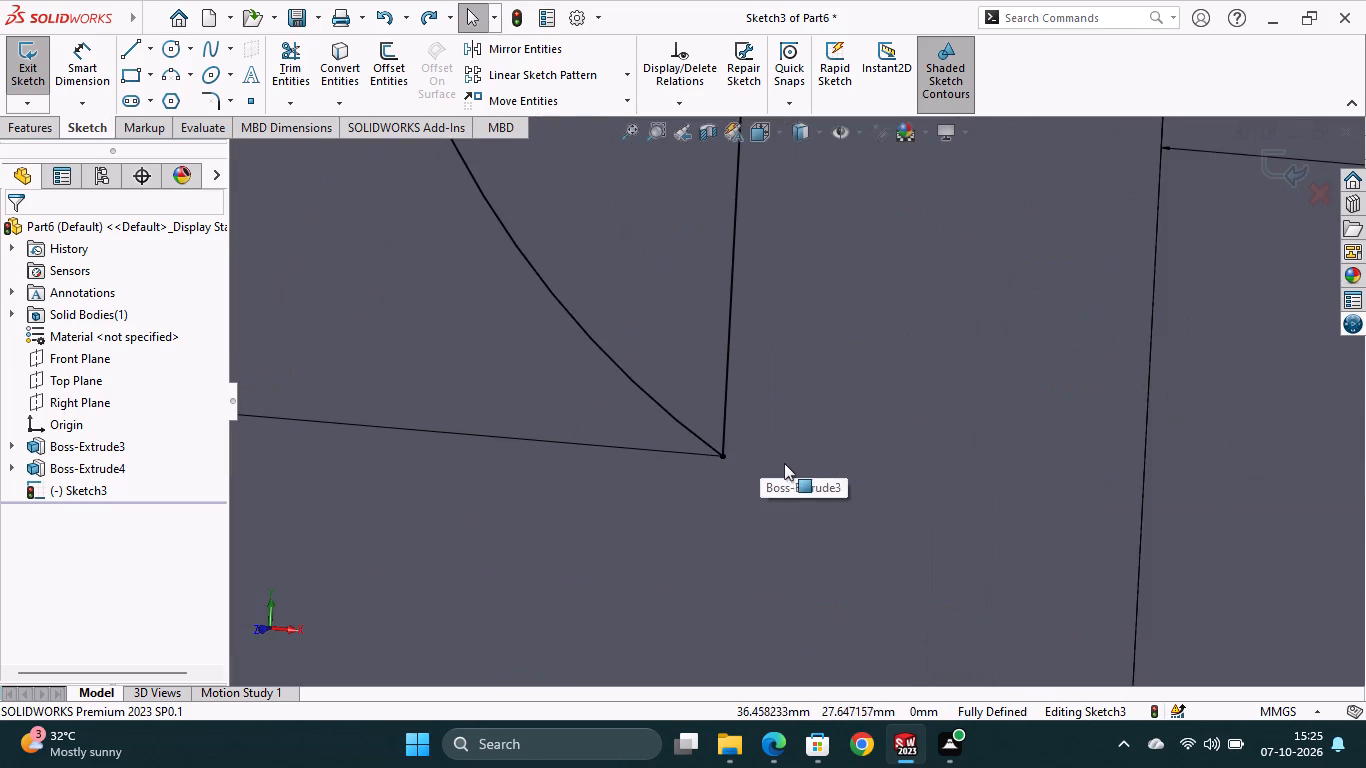
scroll(784, 463, up, 9)
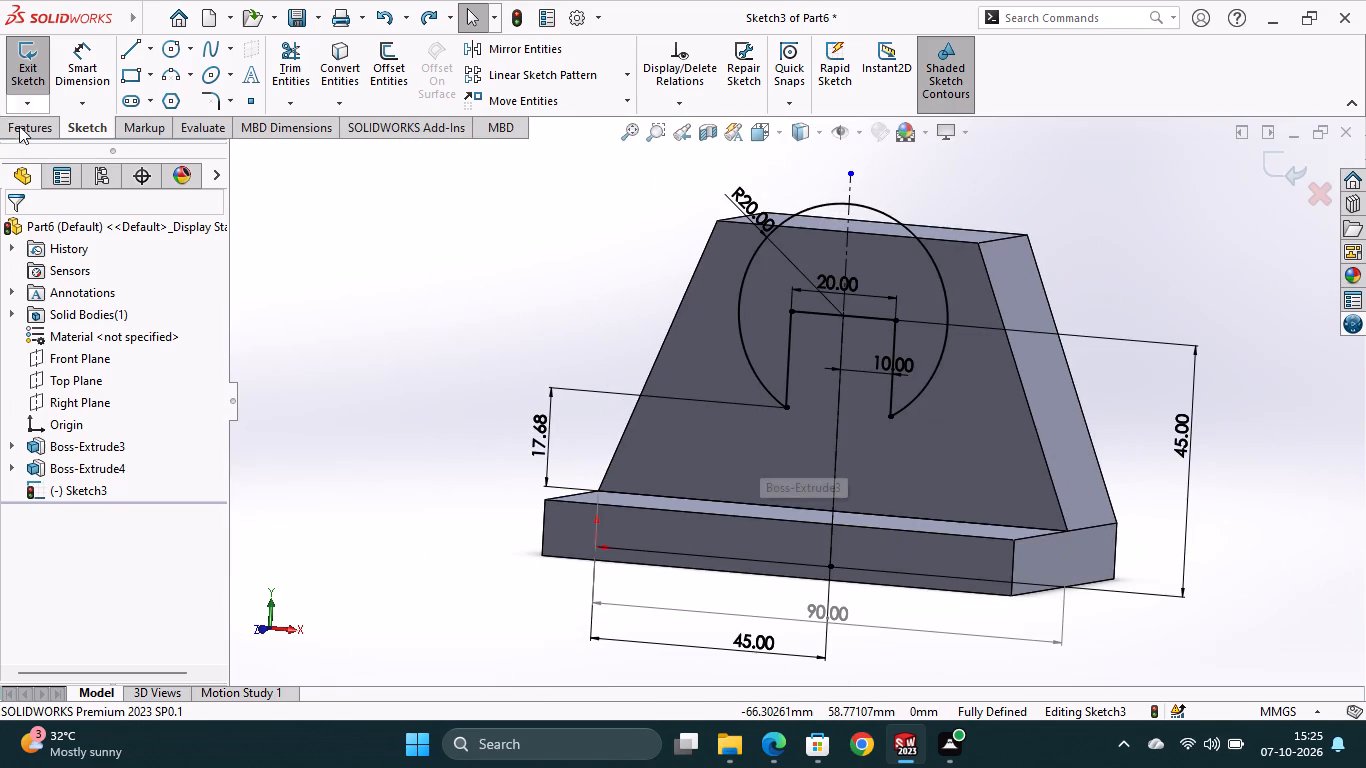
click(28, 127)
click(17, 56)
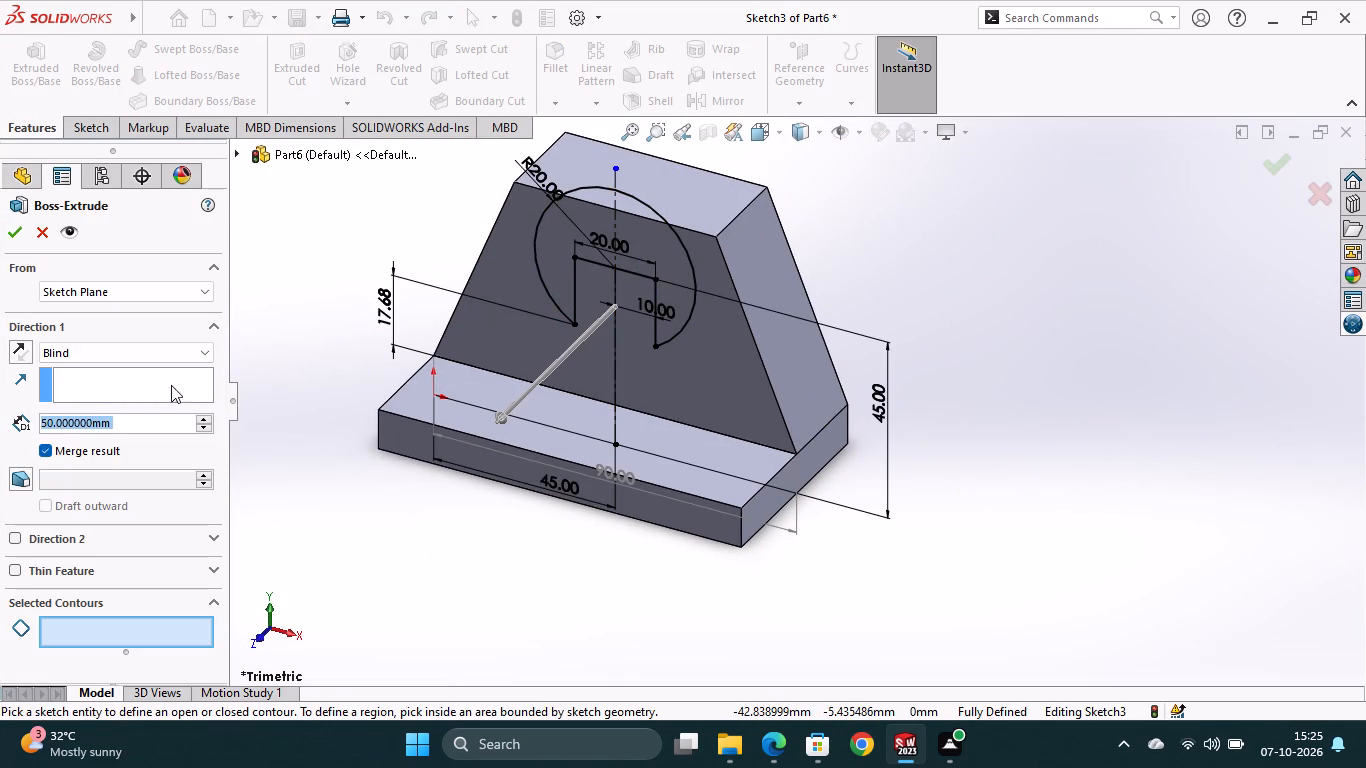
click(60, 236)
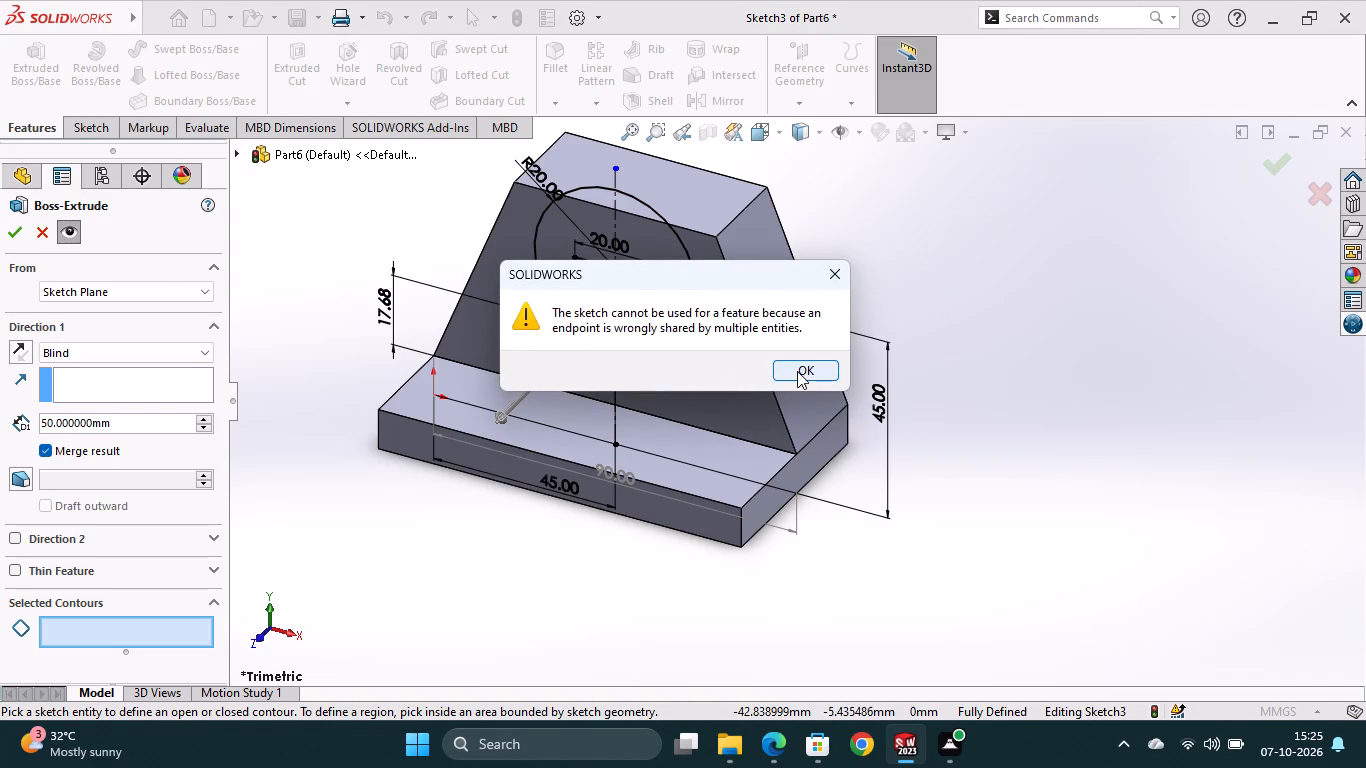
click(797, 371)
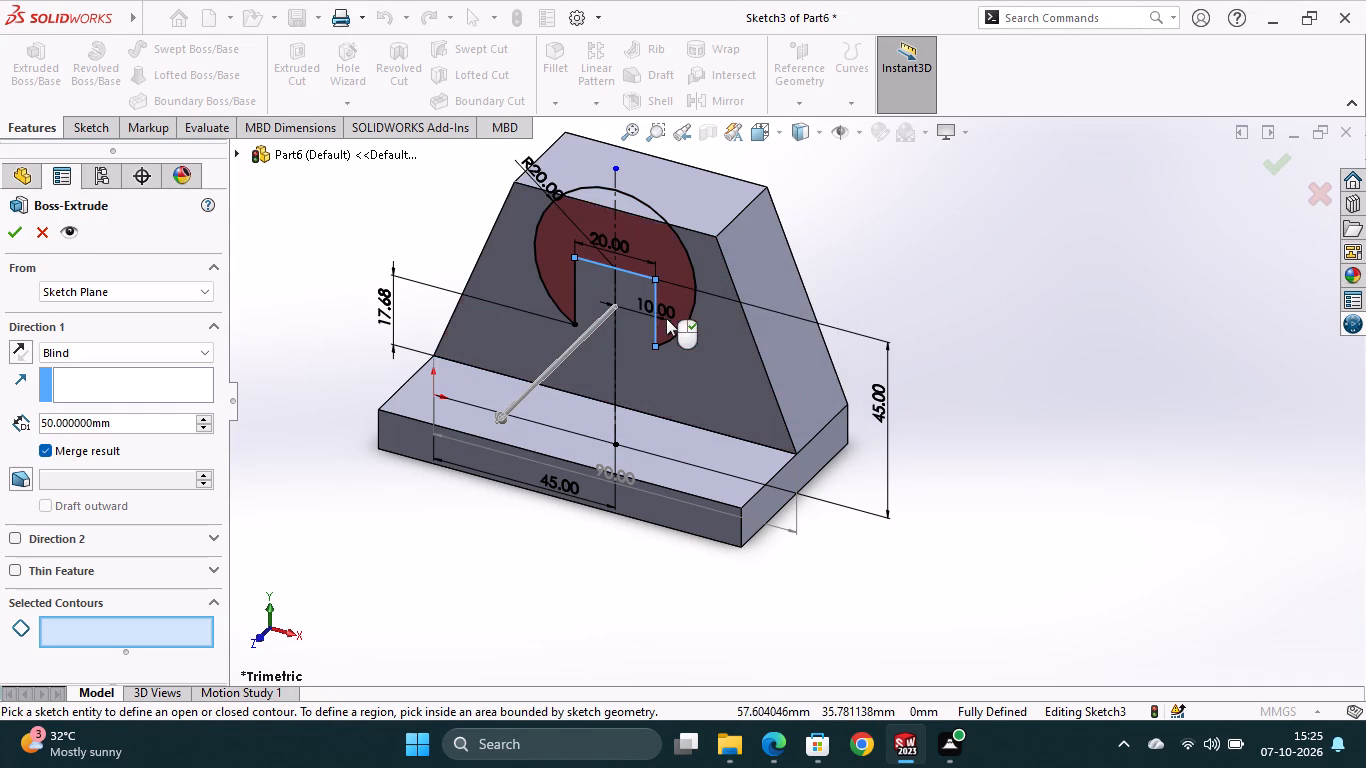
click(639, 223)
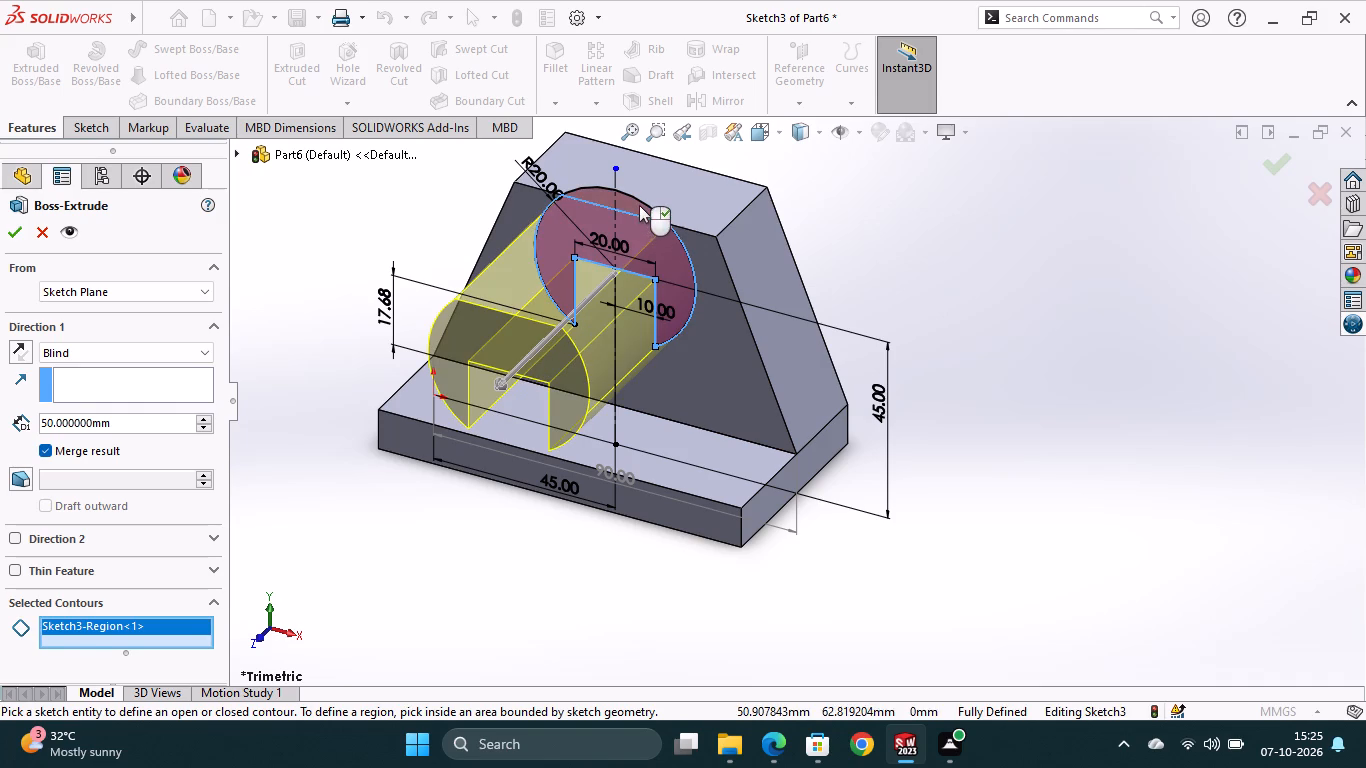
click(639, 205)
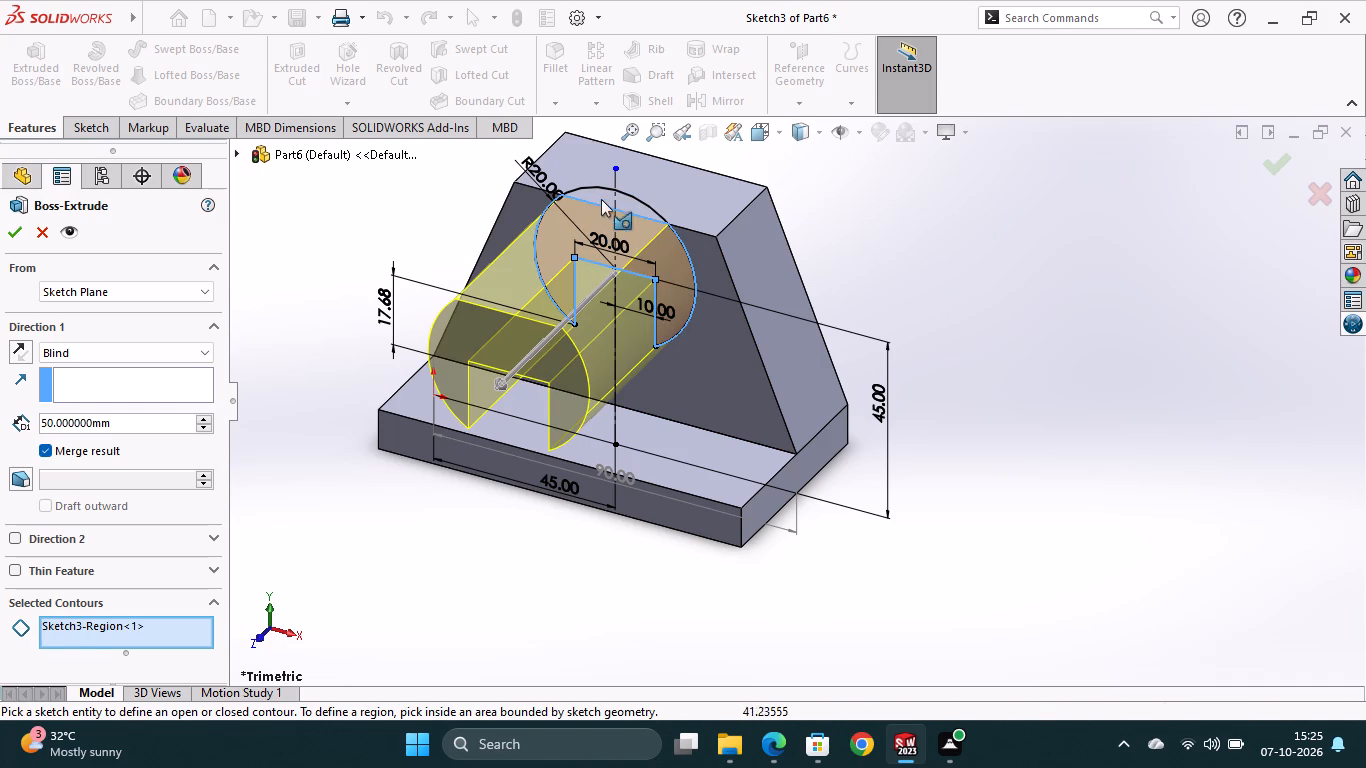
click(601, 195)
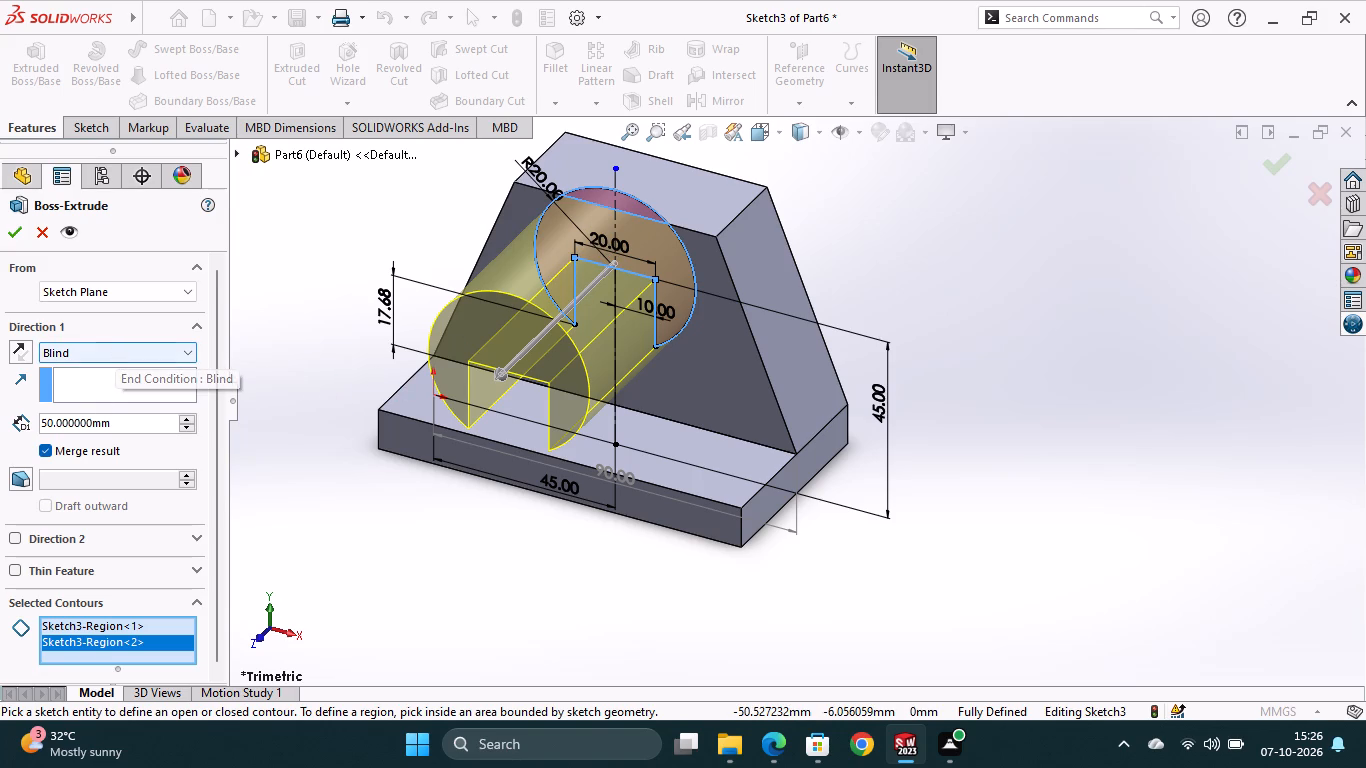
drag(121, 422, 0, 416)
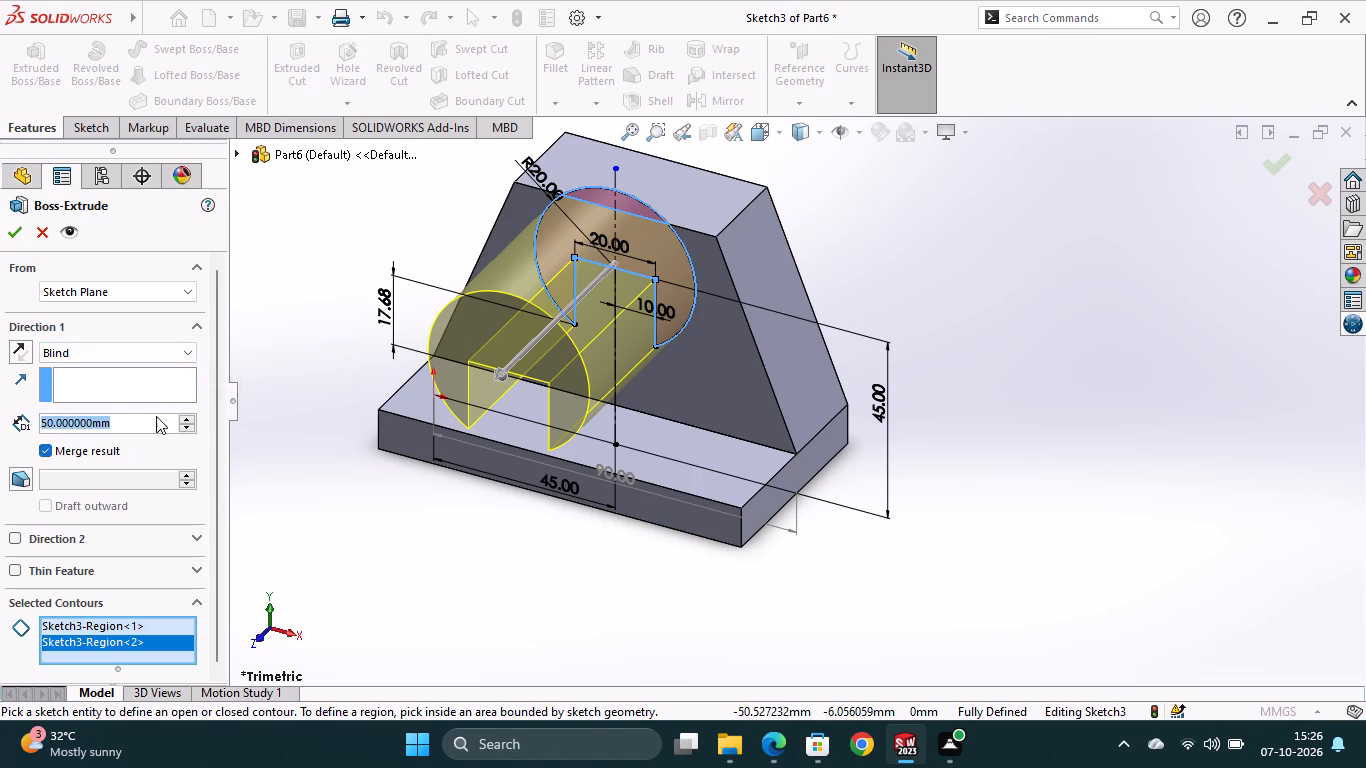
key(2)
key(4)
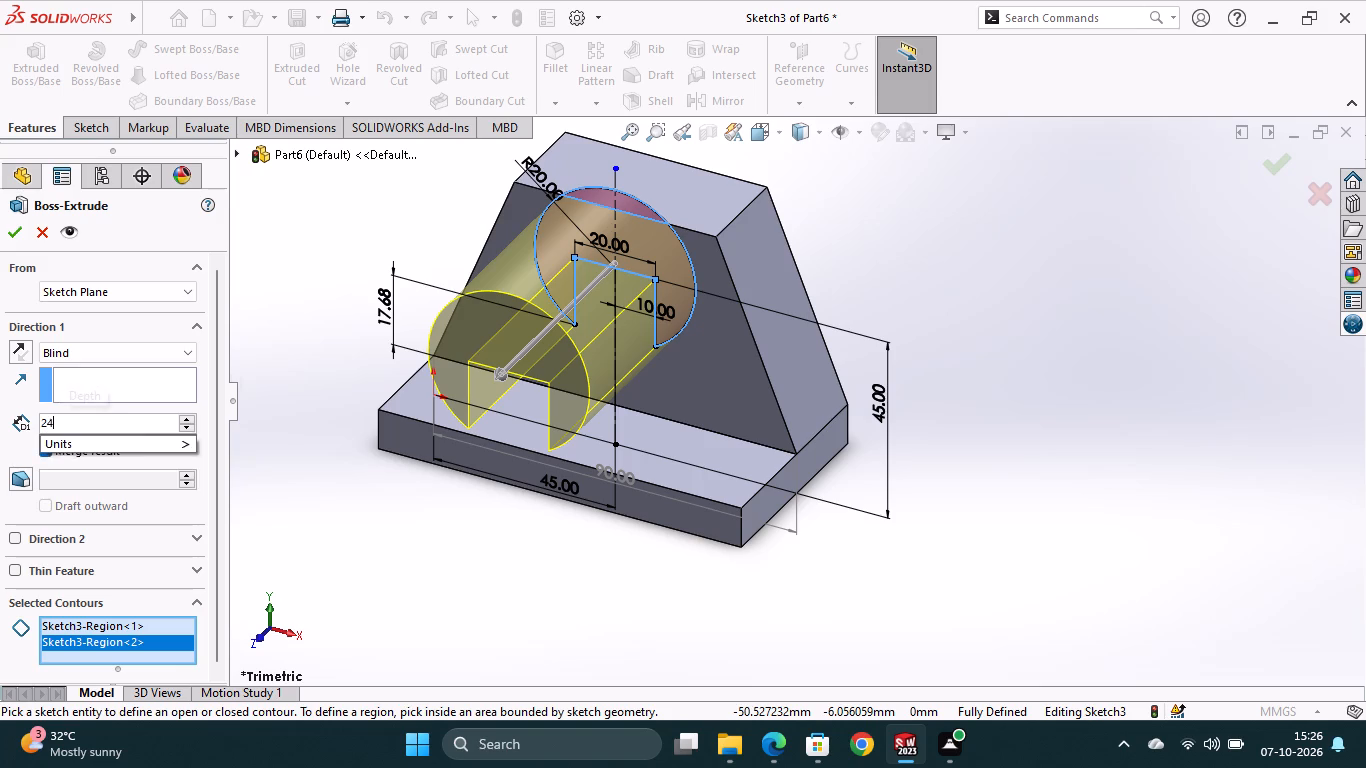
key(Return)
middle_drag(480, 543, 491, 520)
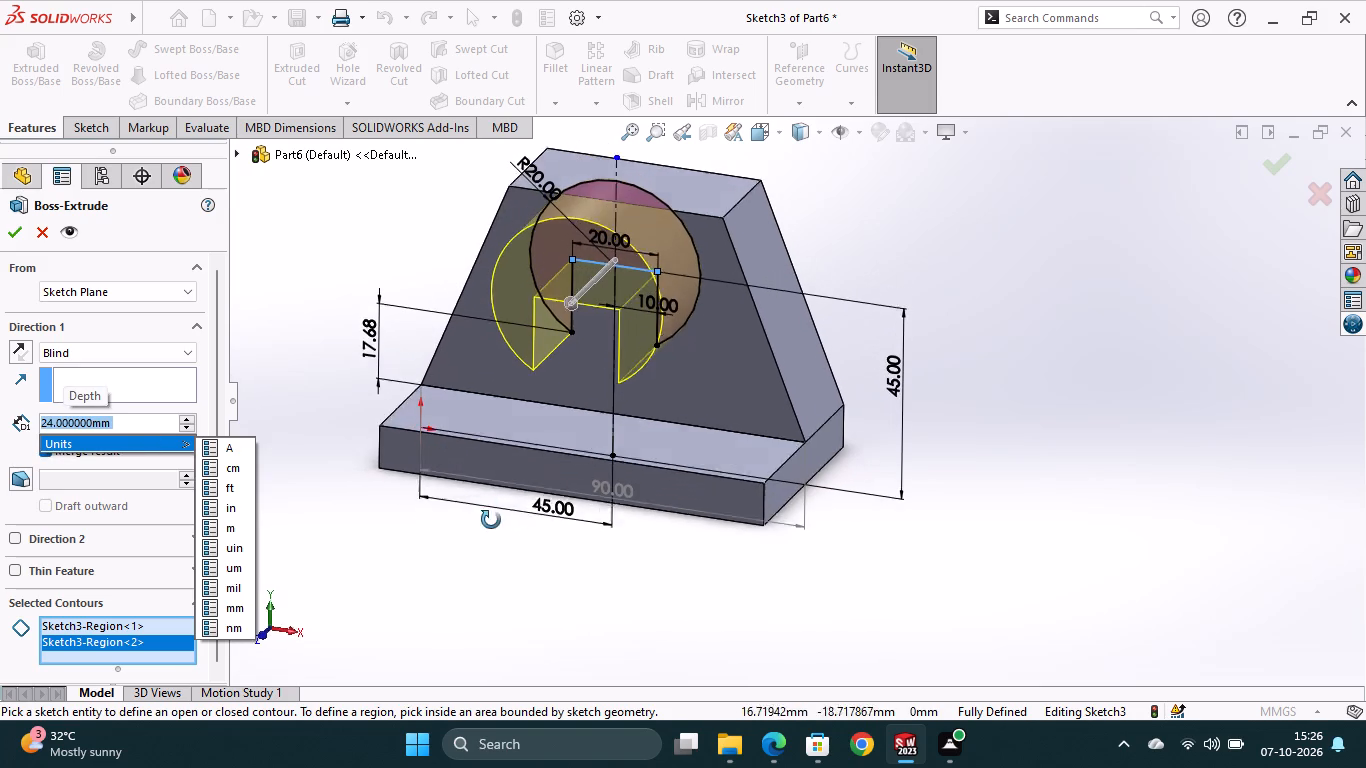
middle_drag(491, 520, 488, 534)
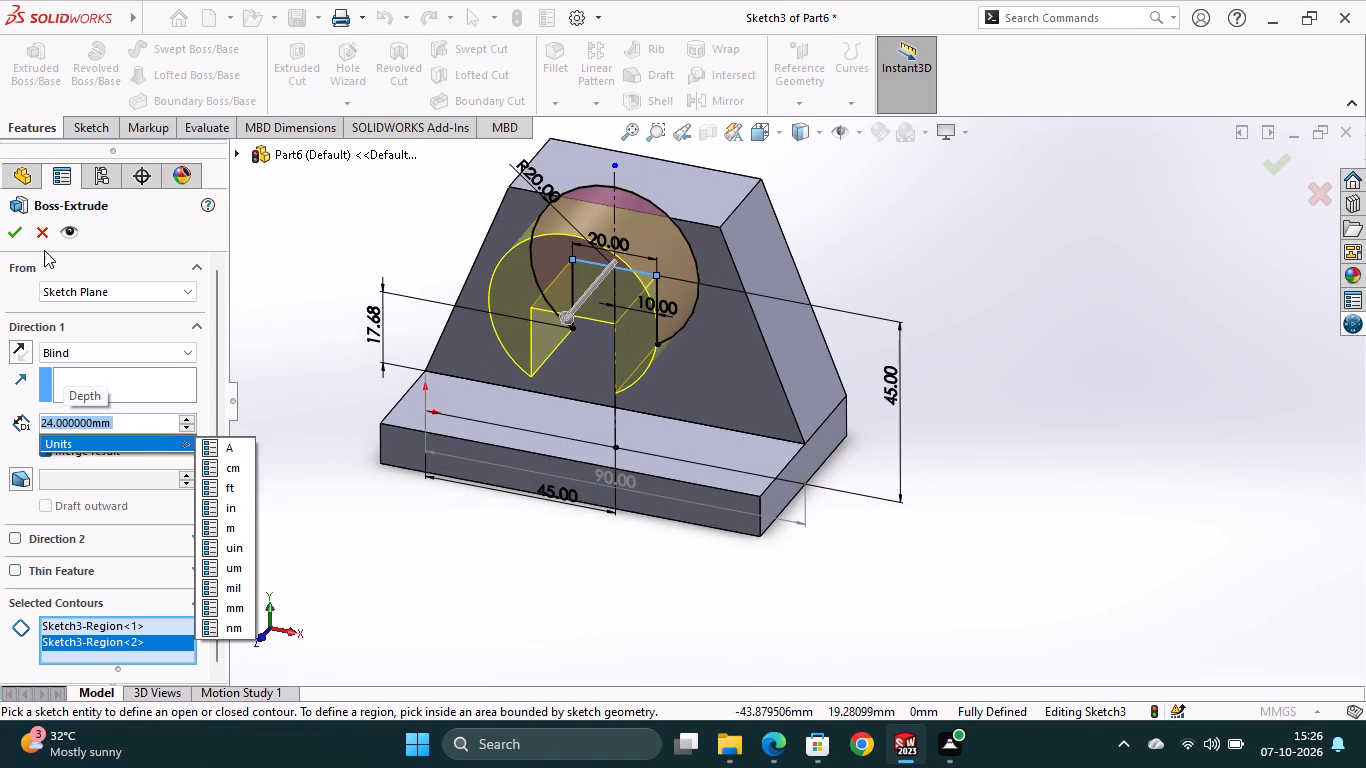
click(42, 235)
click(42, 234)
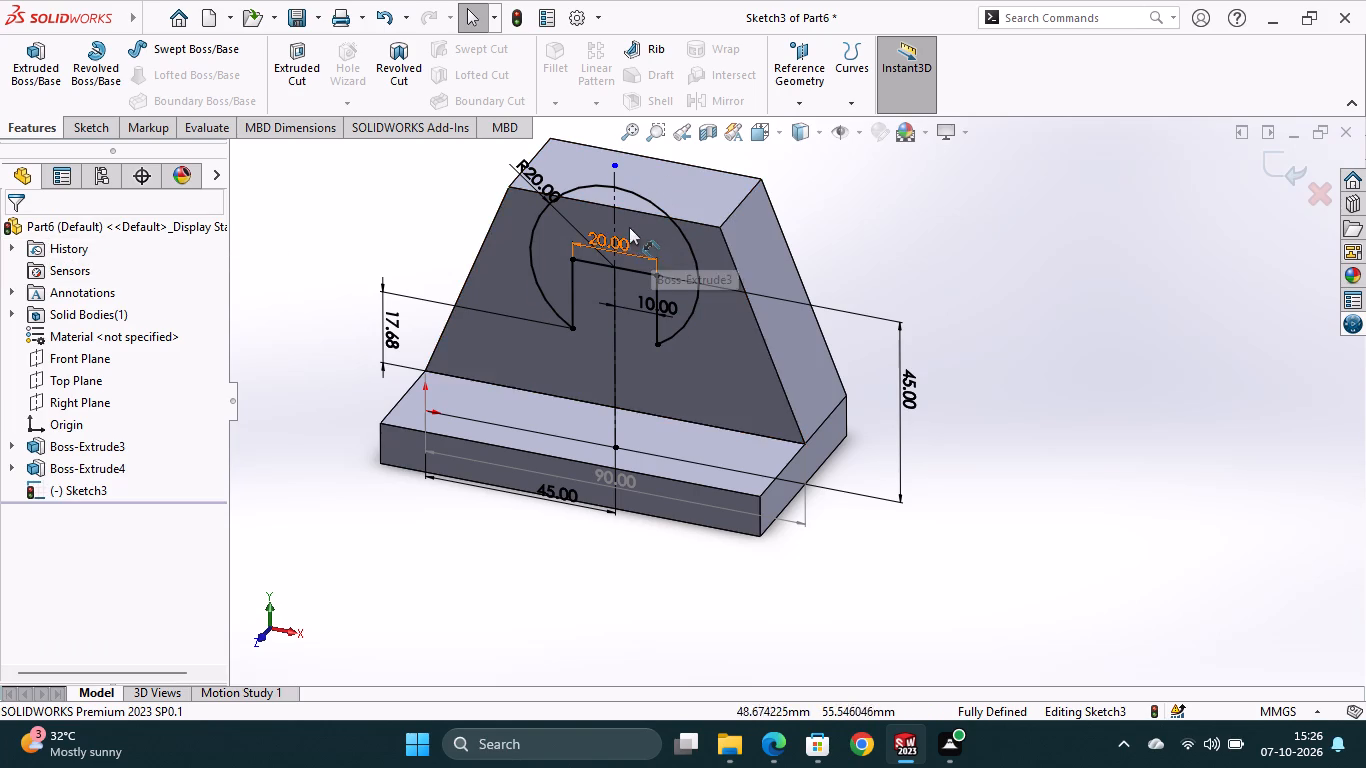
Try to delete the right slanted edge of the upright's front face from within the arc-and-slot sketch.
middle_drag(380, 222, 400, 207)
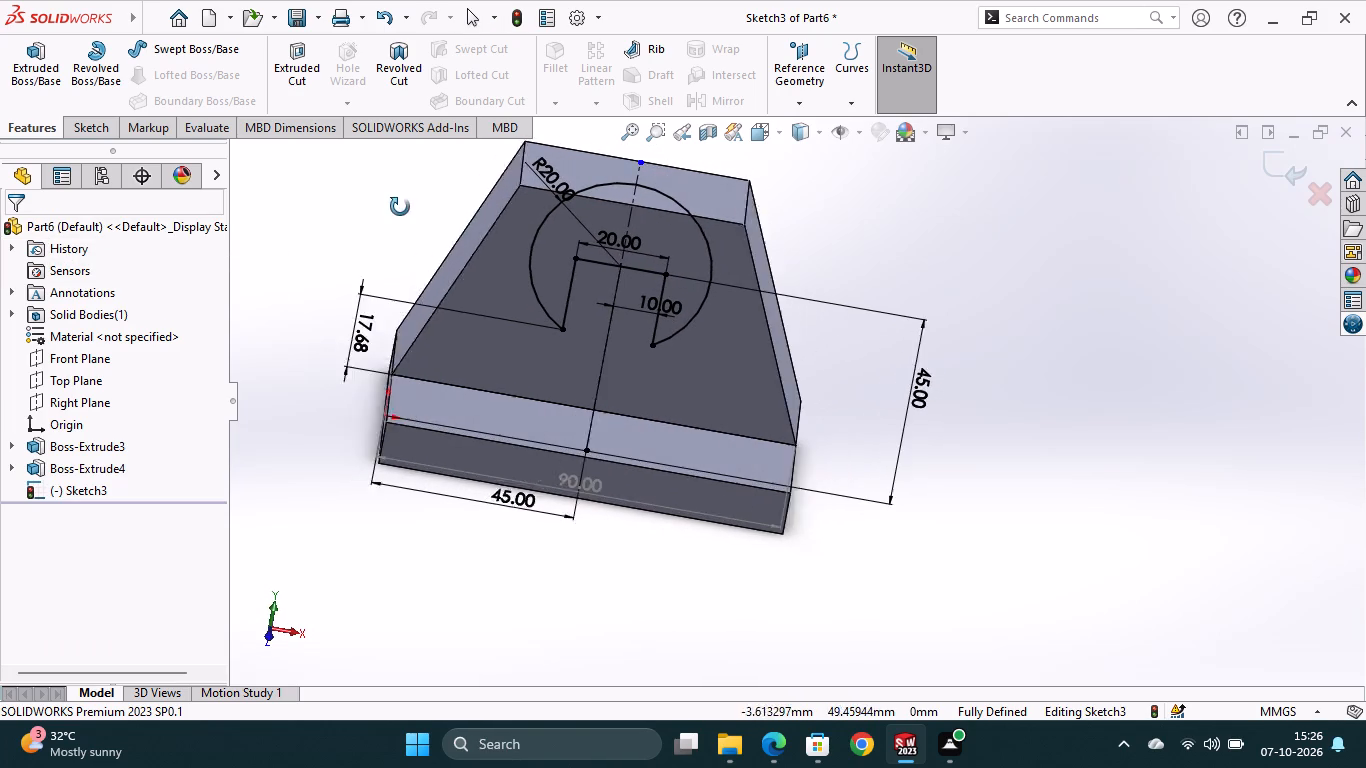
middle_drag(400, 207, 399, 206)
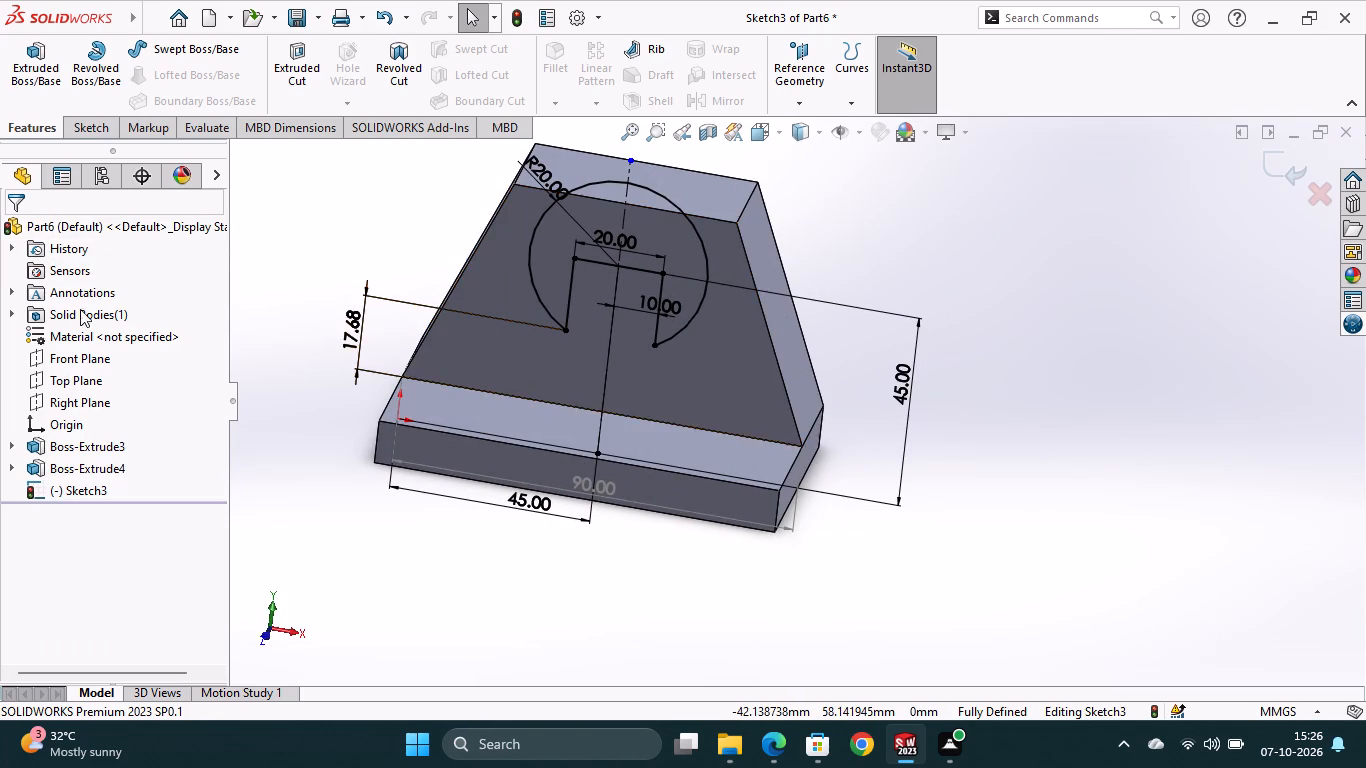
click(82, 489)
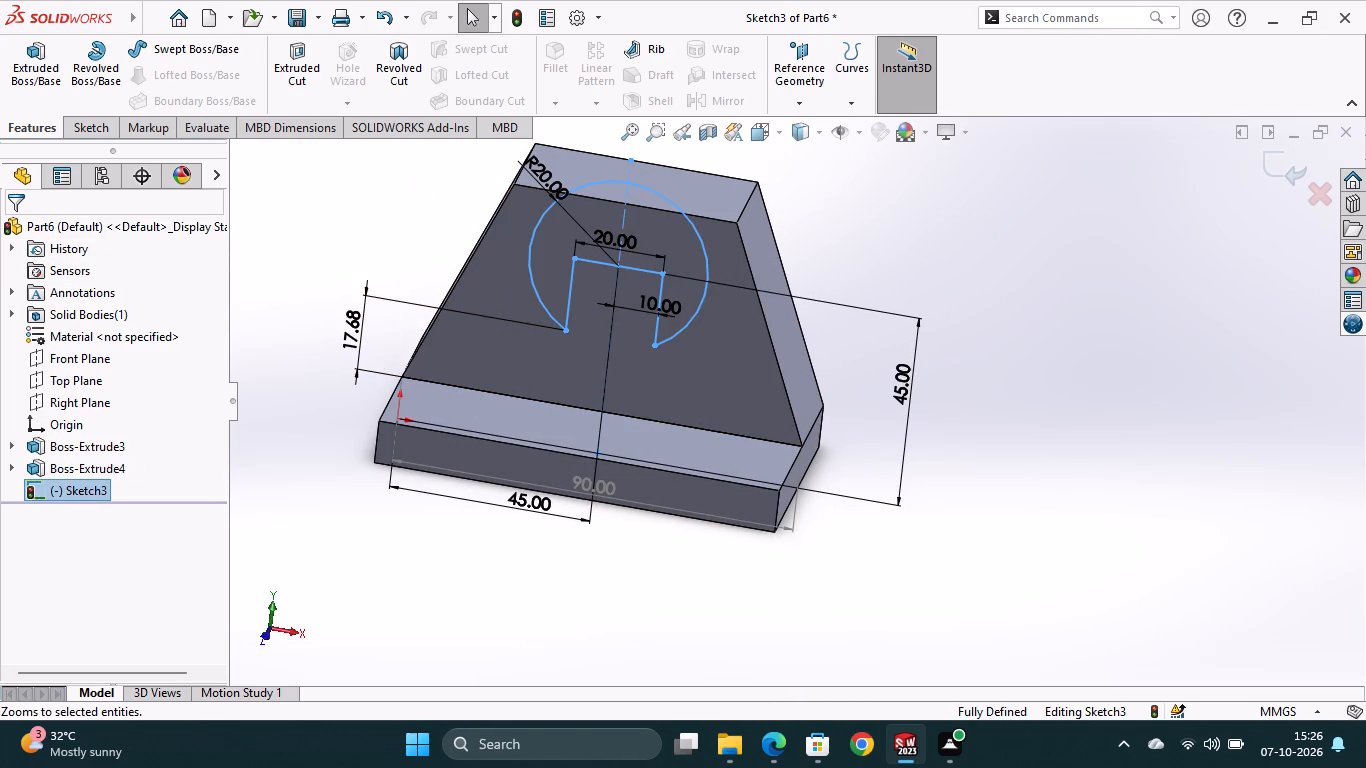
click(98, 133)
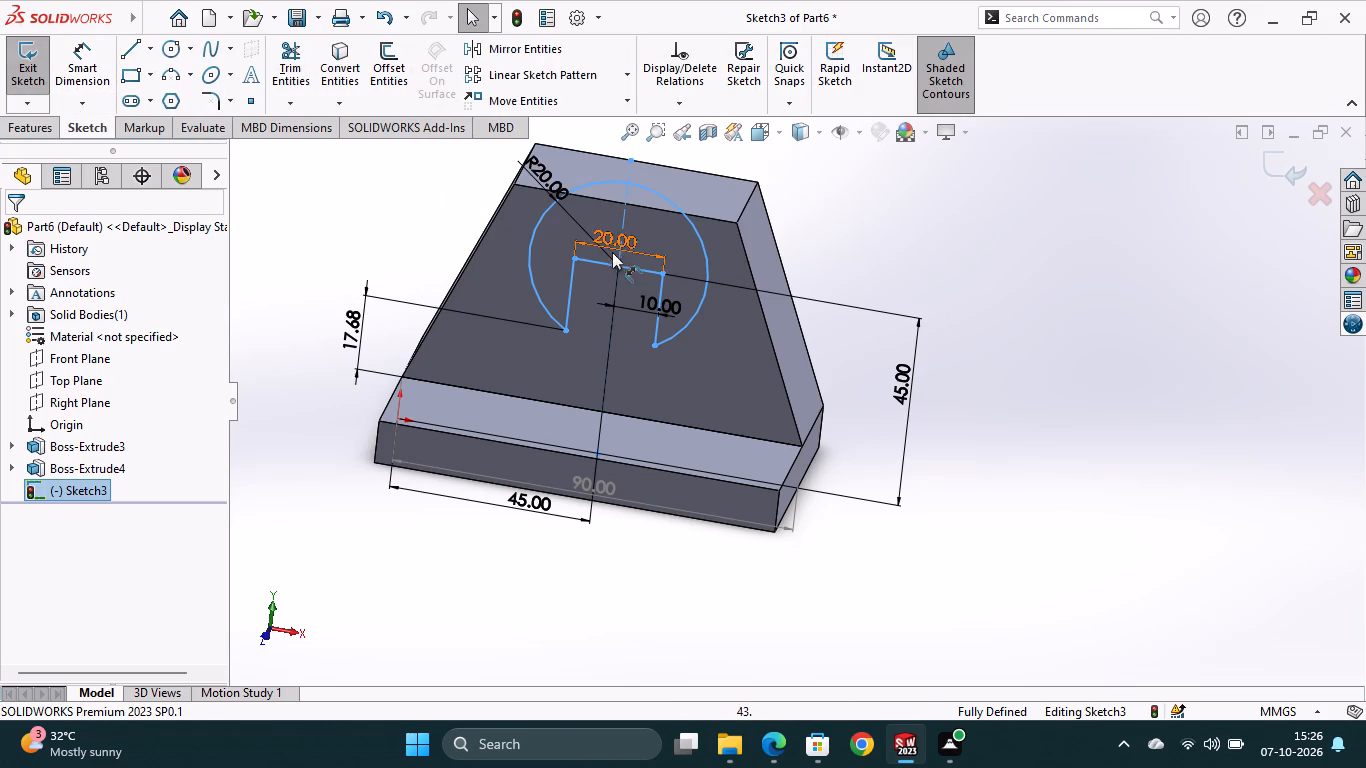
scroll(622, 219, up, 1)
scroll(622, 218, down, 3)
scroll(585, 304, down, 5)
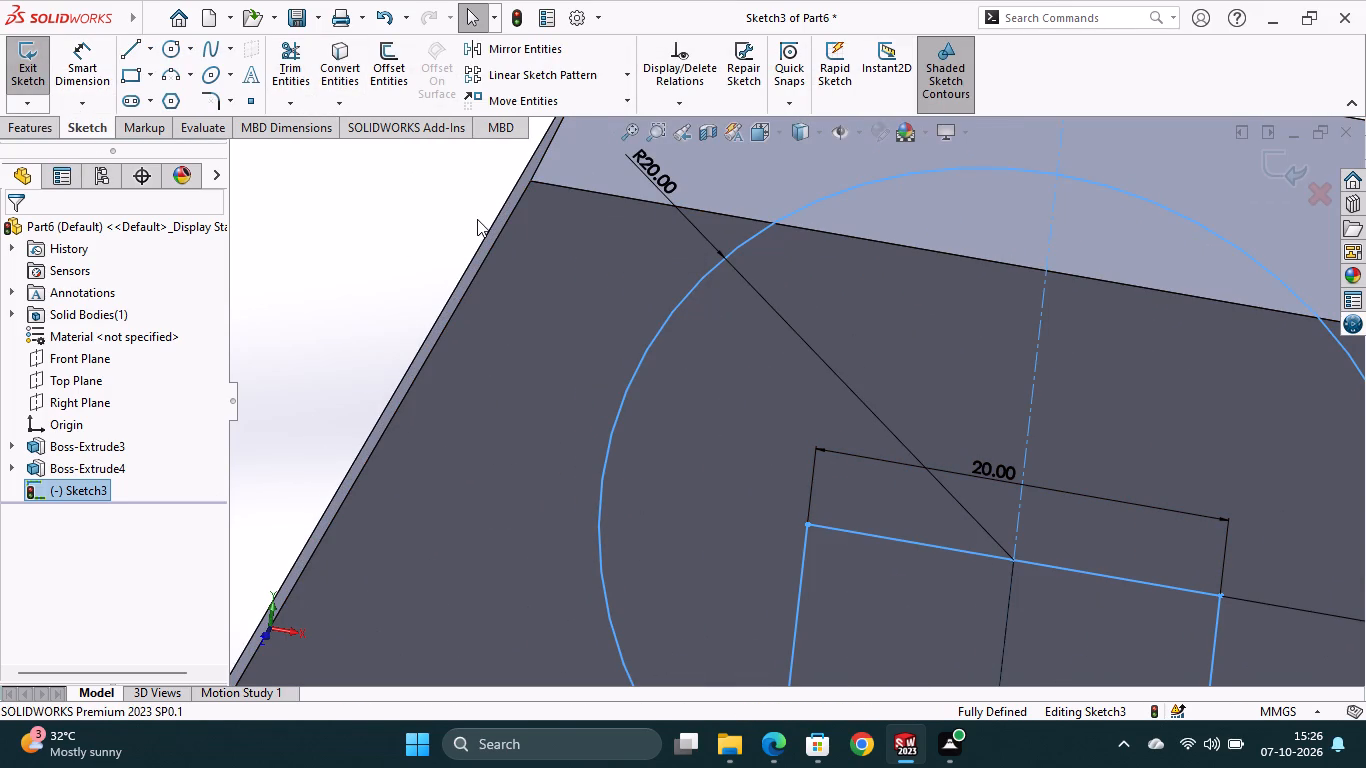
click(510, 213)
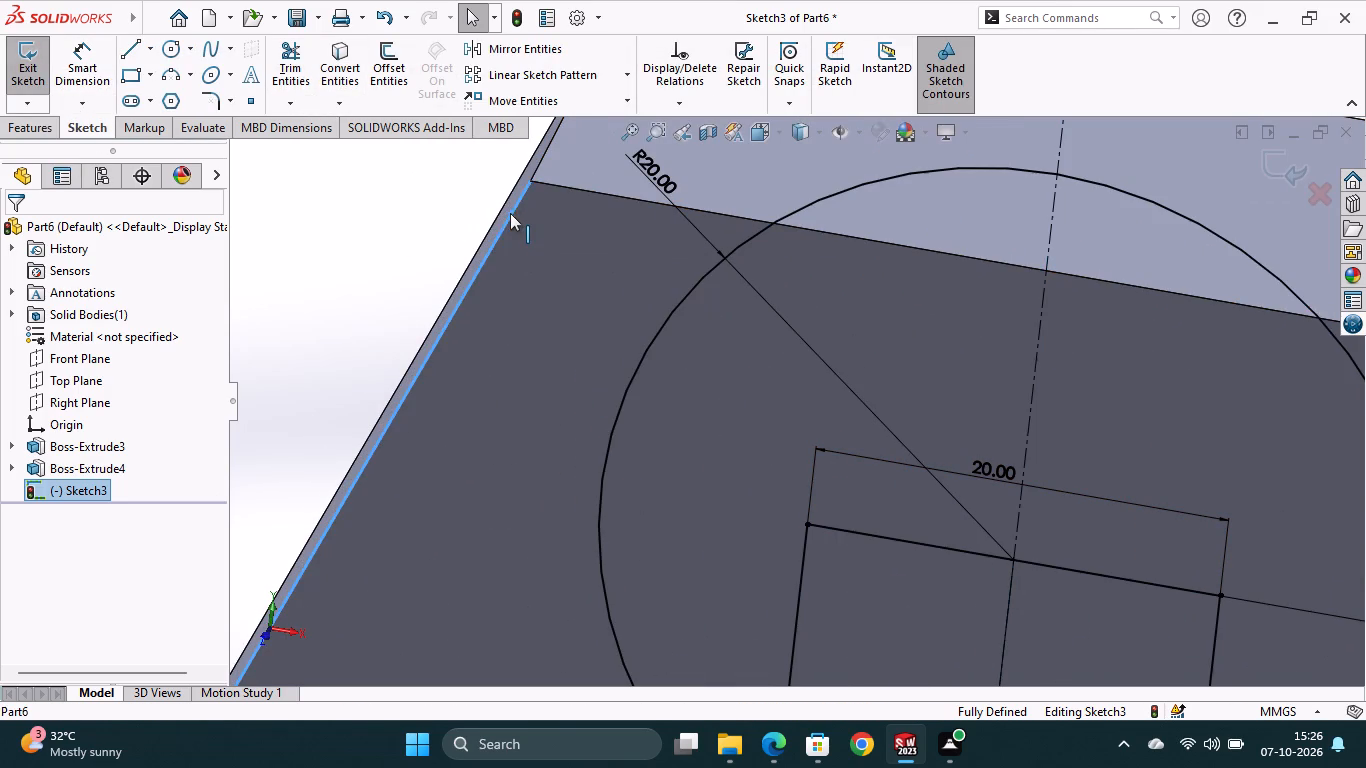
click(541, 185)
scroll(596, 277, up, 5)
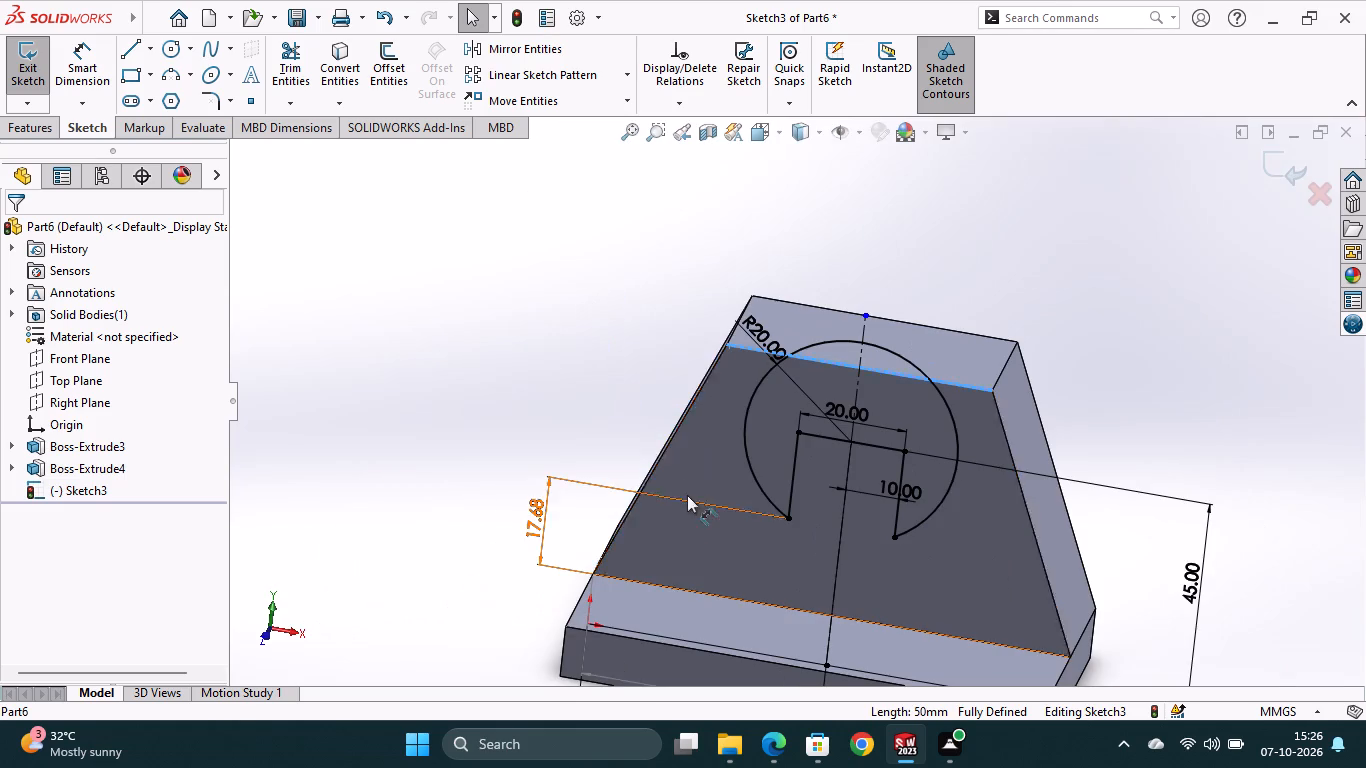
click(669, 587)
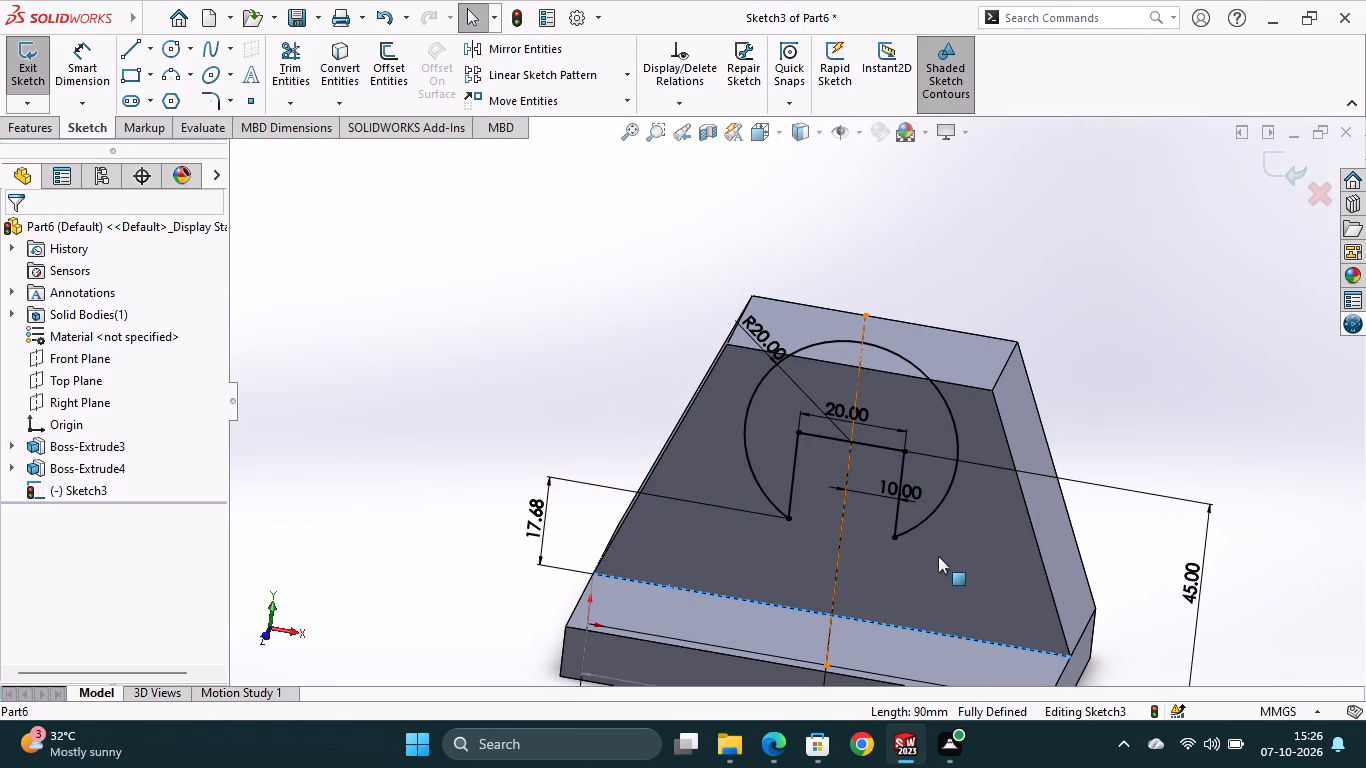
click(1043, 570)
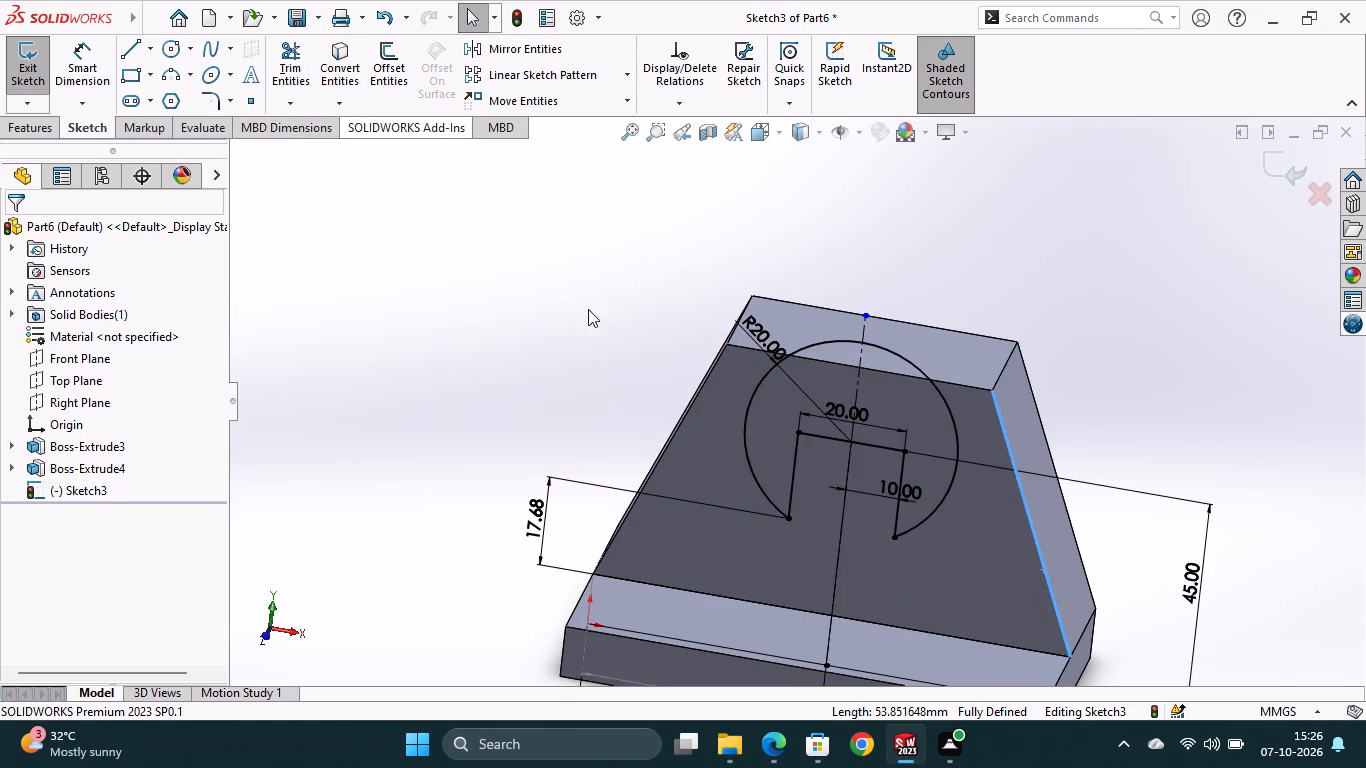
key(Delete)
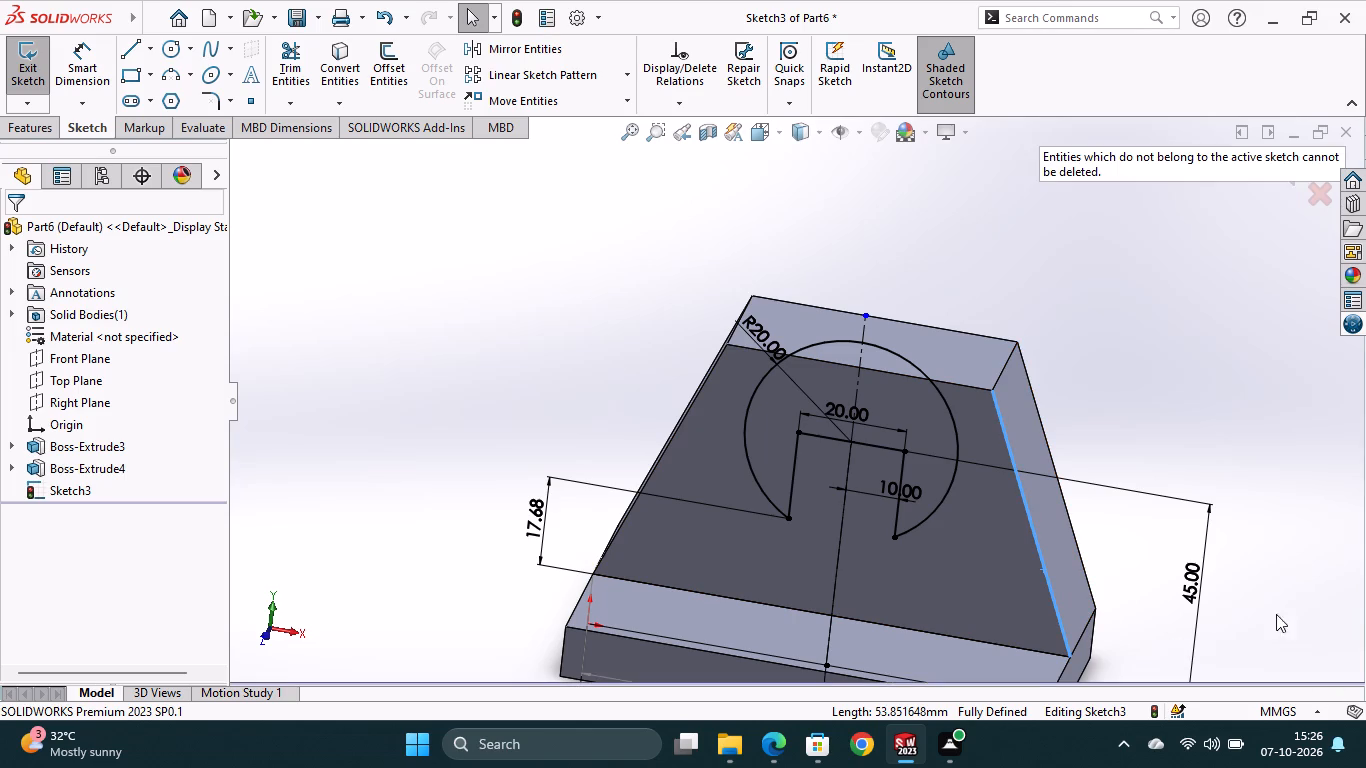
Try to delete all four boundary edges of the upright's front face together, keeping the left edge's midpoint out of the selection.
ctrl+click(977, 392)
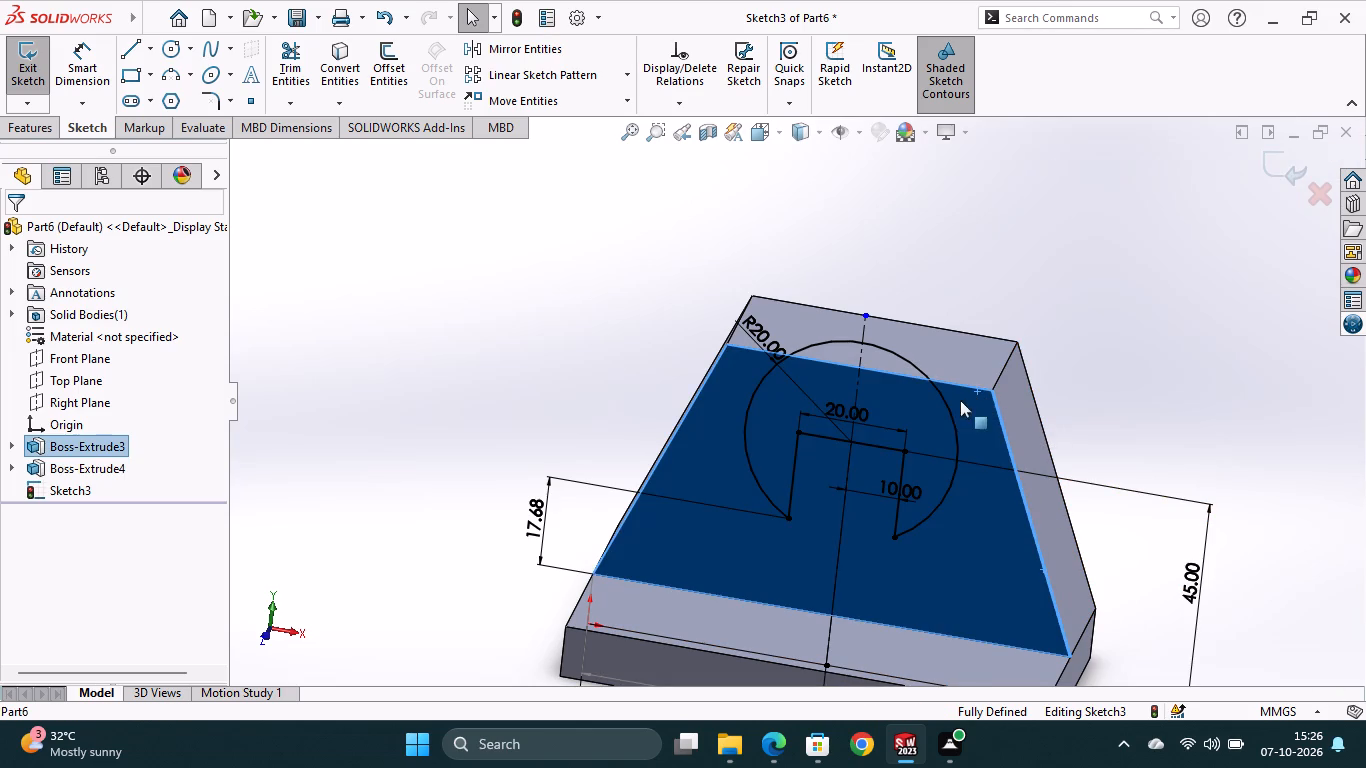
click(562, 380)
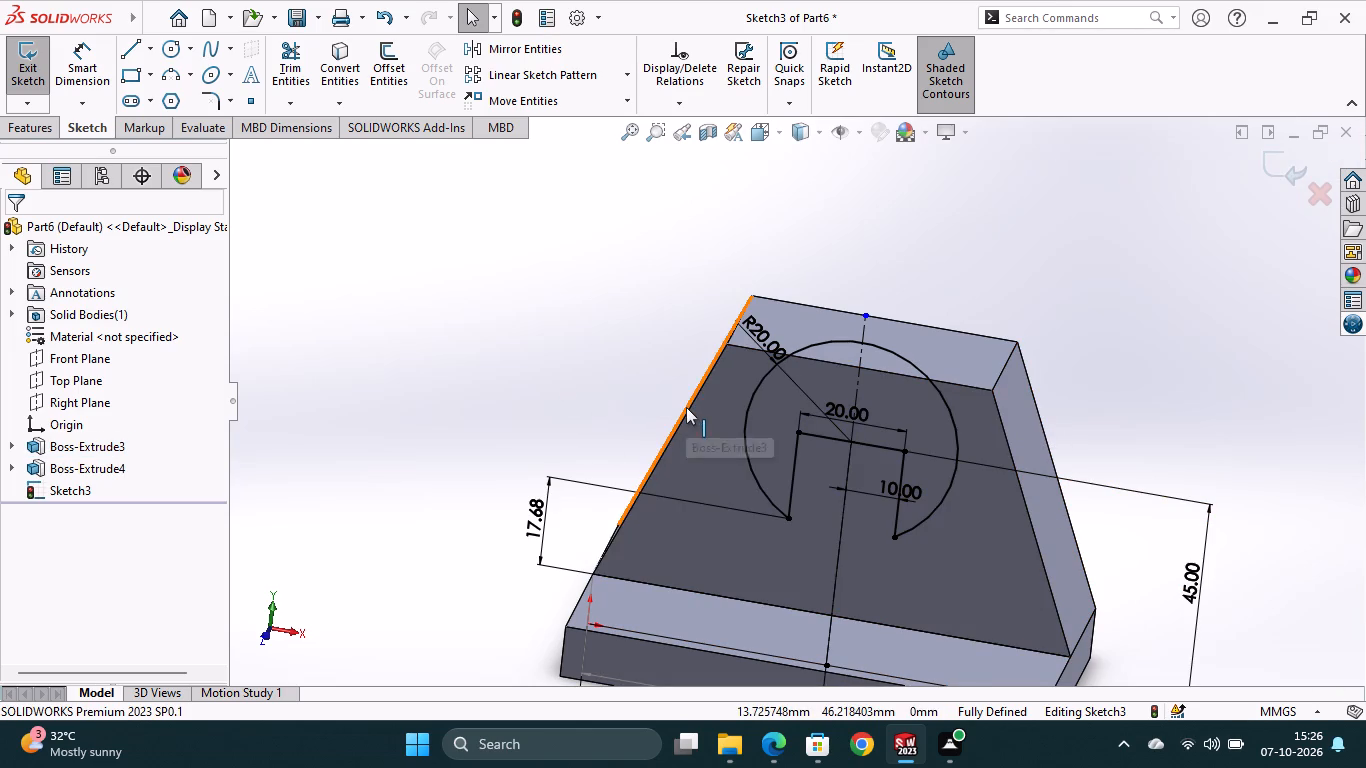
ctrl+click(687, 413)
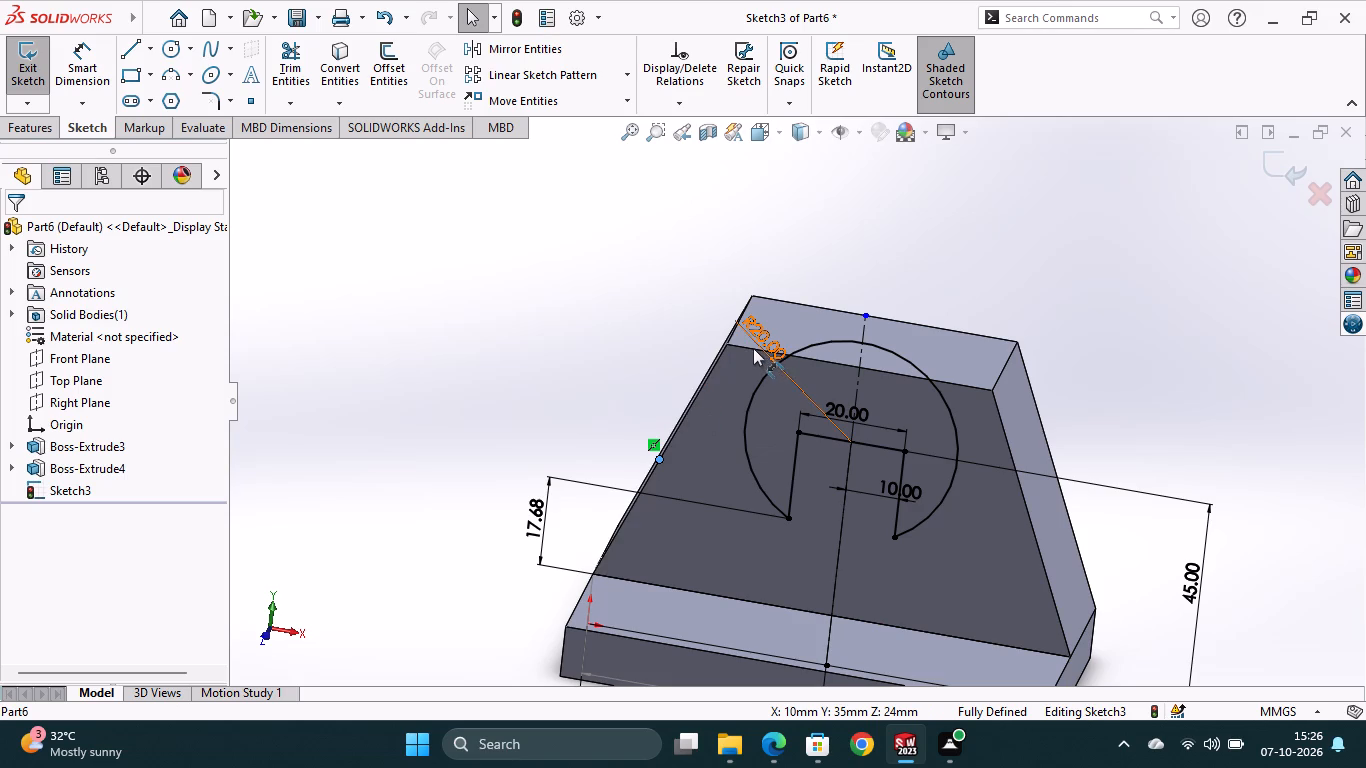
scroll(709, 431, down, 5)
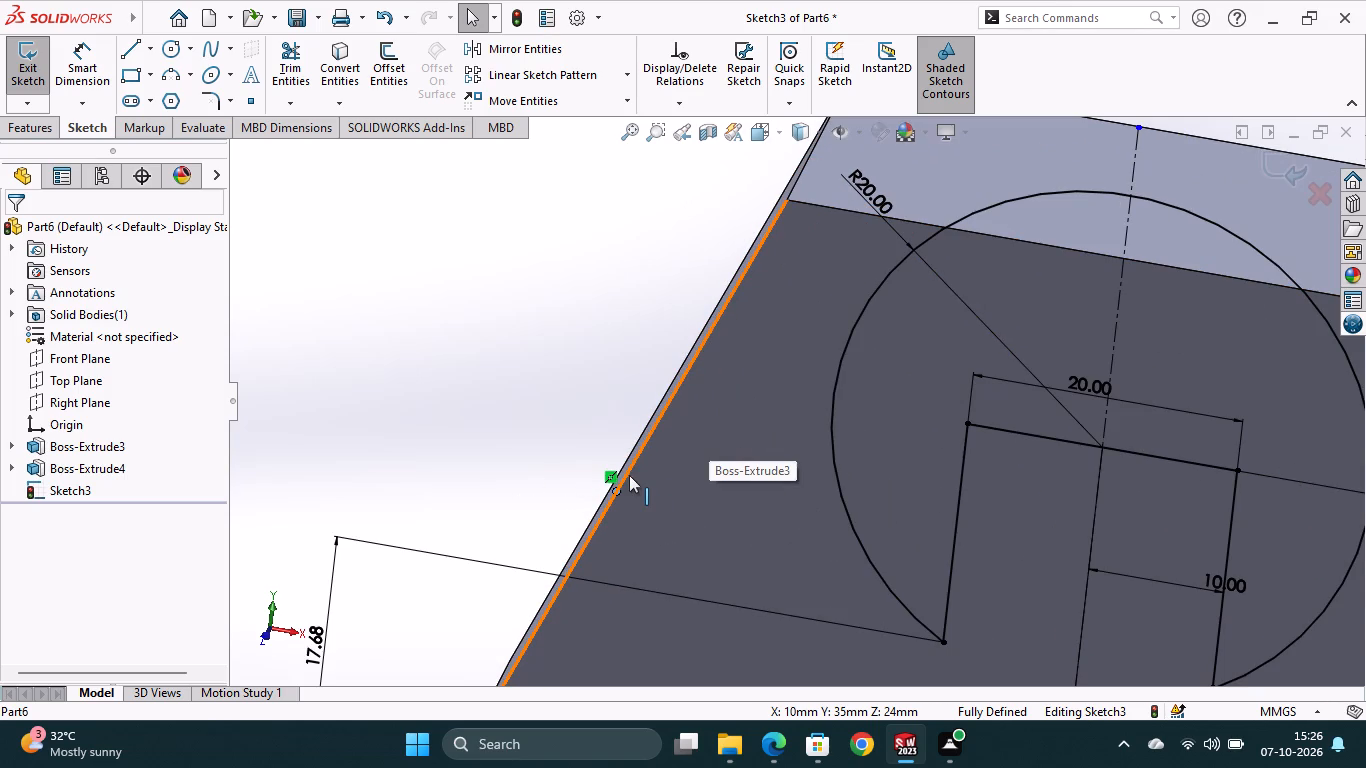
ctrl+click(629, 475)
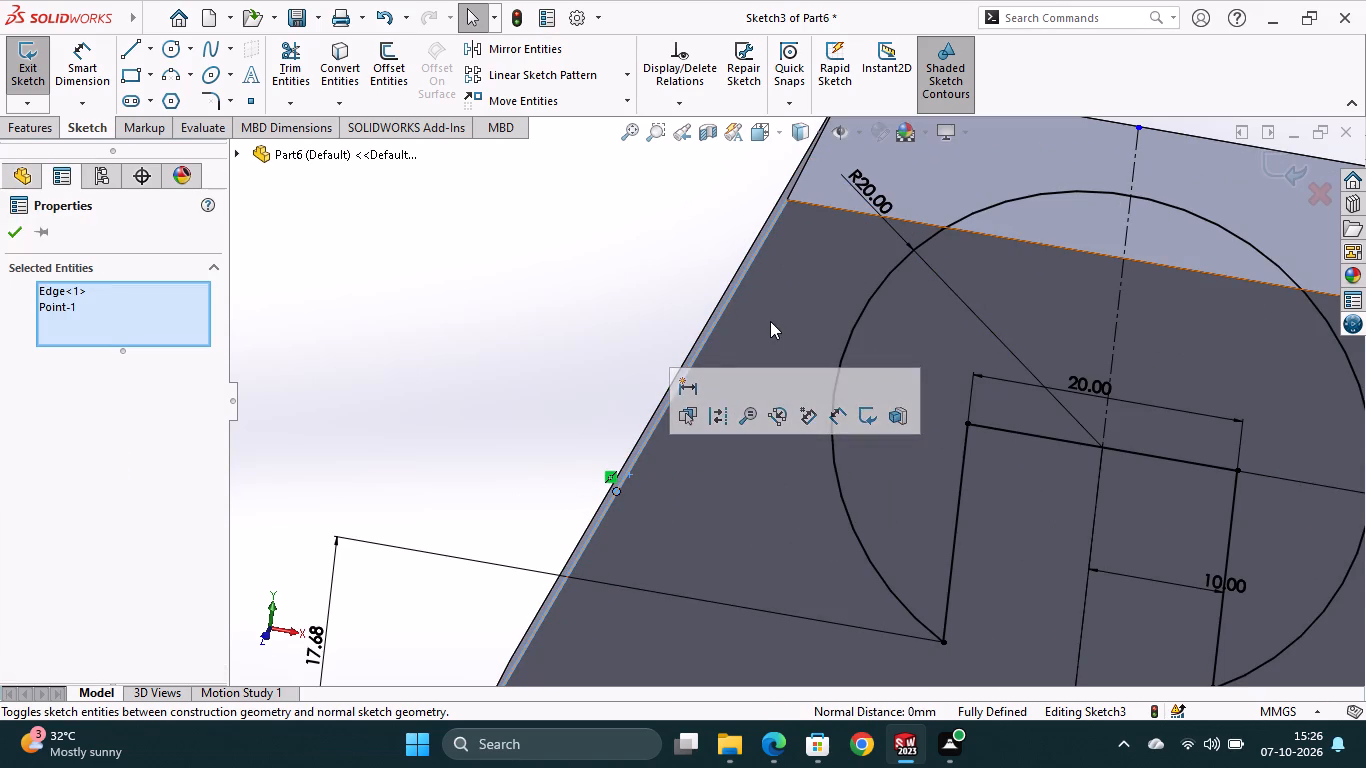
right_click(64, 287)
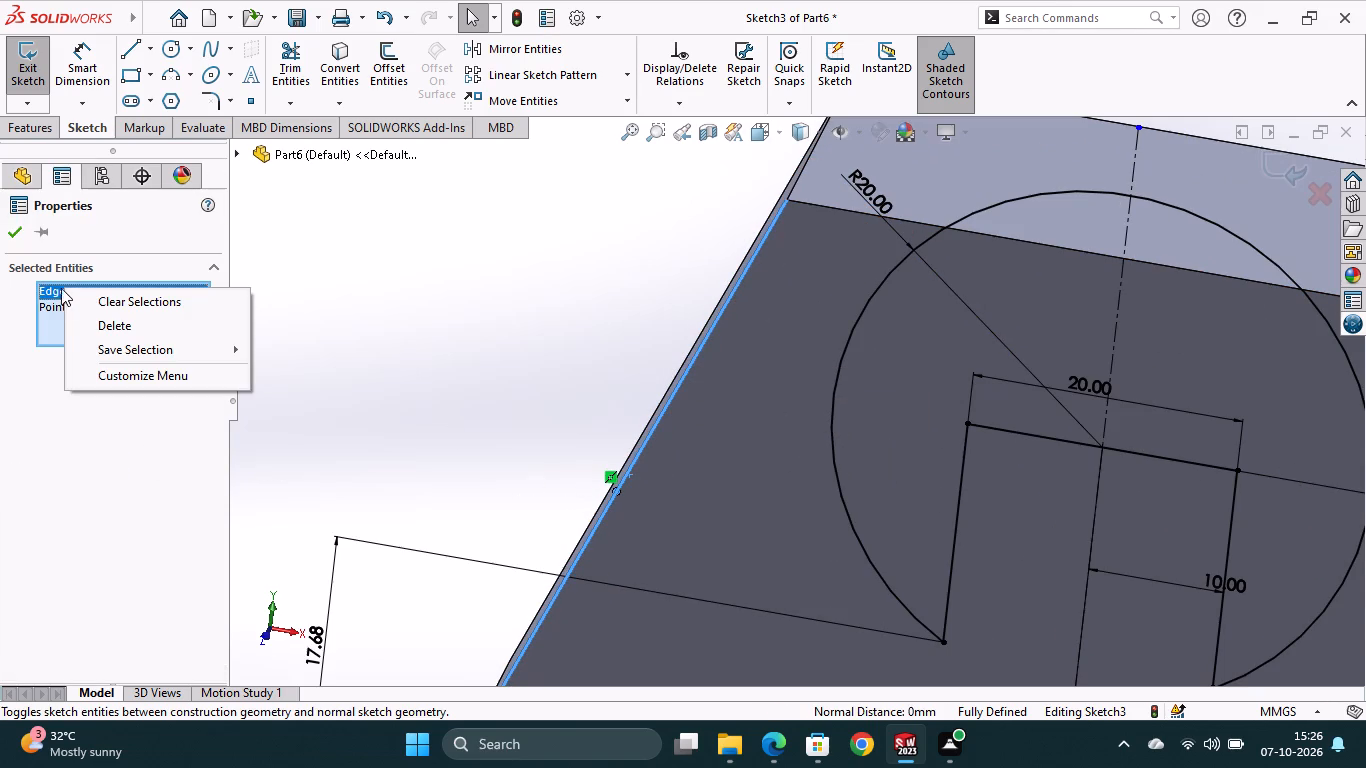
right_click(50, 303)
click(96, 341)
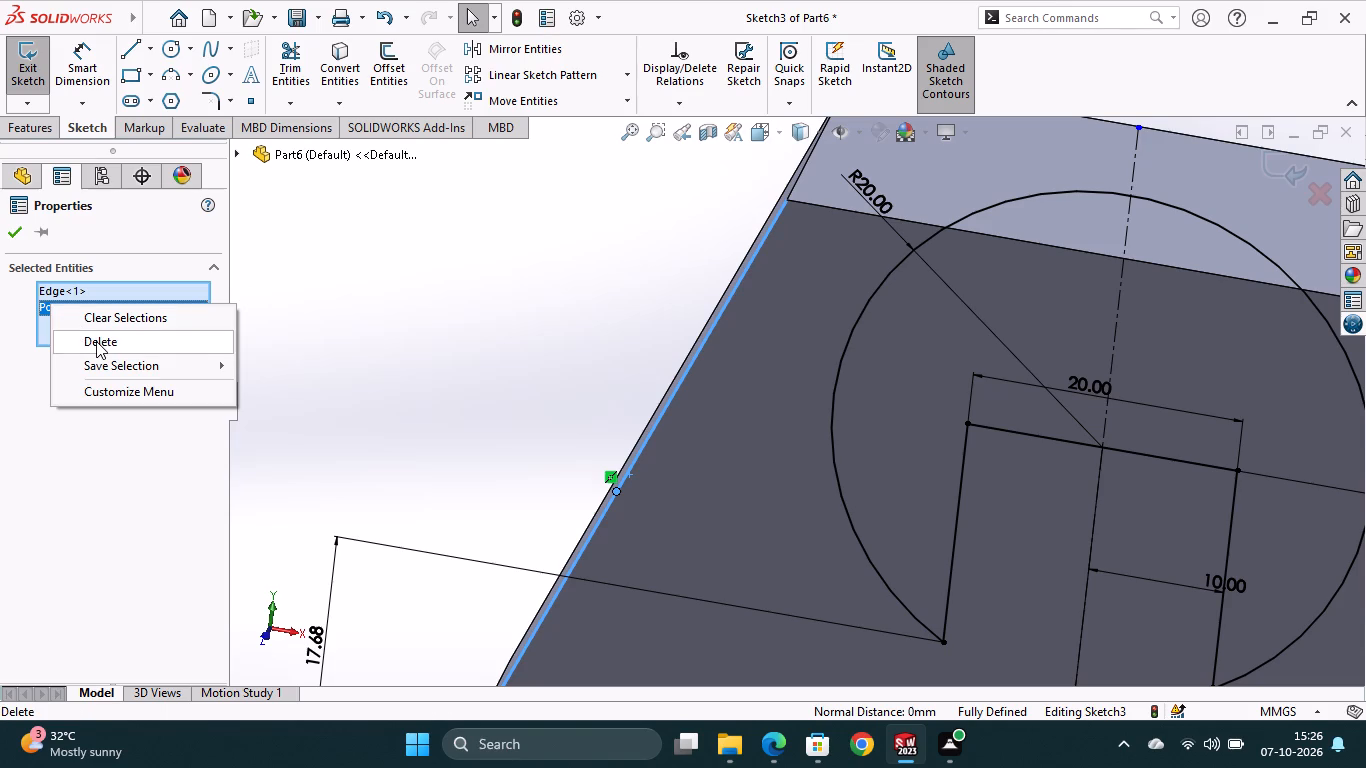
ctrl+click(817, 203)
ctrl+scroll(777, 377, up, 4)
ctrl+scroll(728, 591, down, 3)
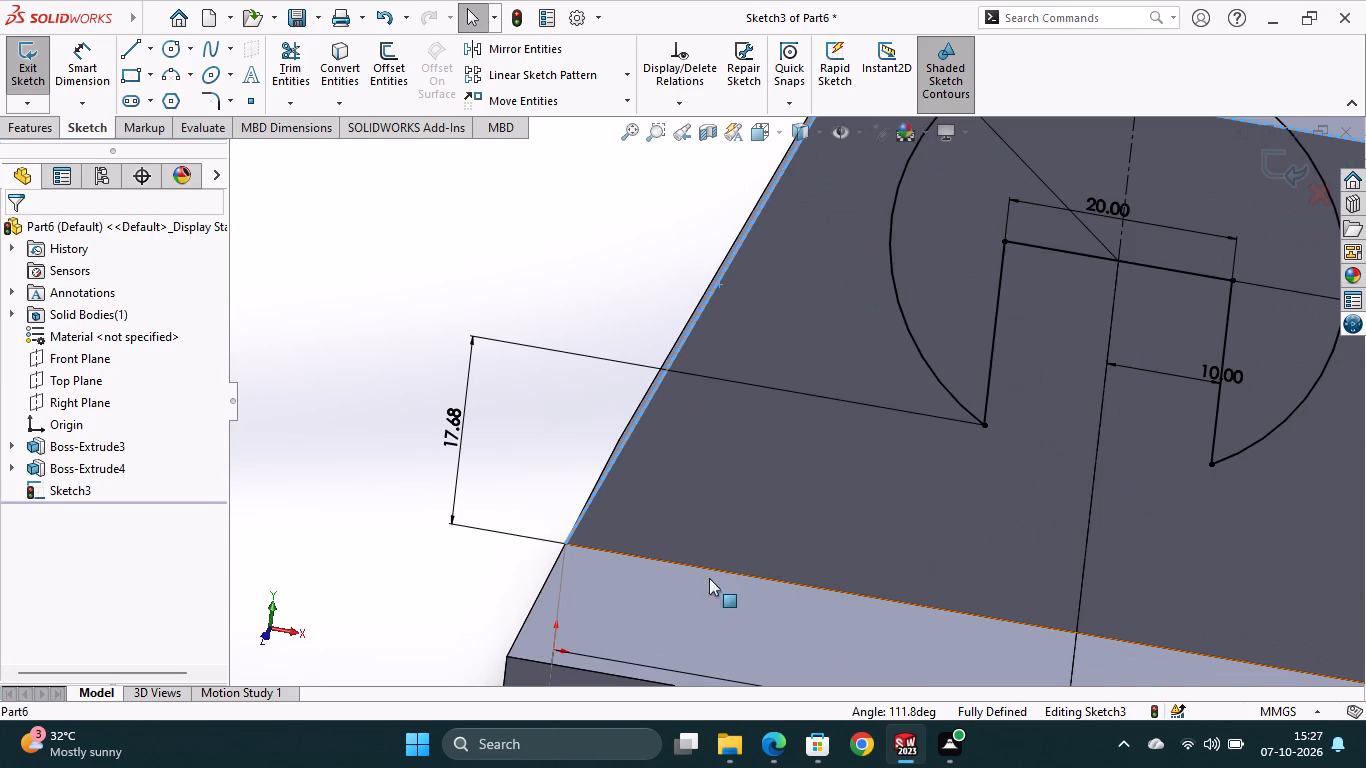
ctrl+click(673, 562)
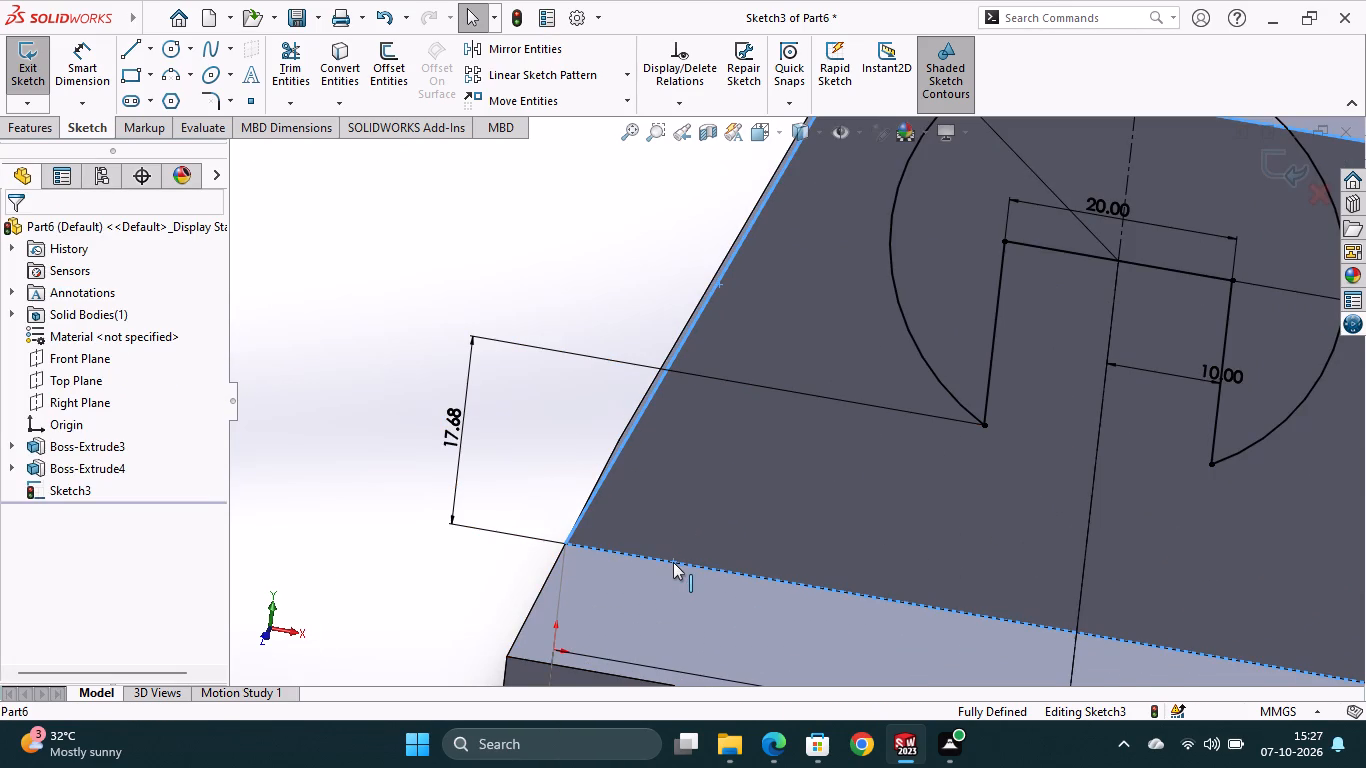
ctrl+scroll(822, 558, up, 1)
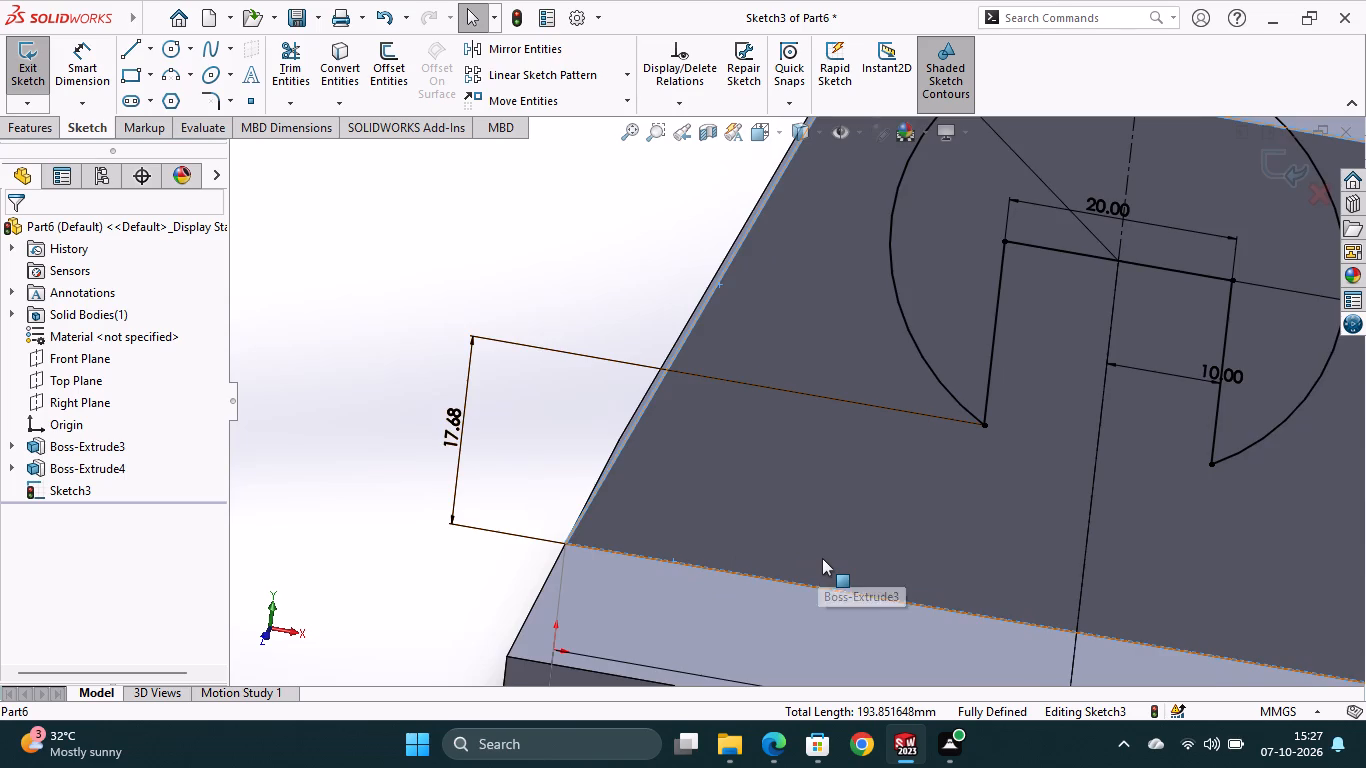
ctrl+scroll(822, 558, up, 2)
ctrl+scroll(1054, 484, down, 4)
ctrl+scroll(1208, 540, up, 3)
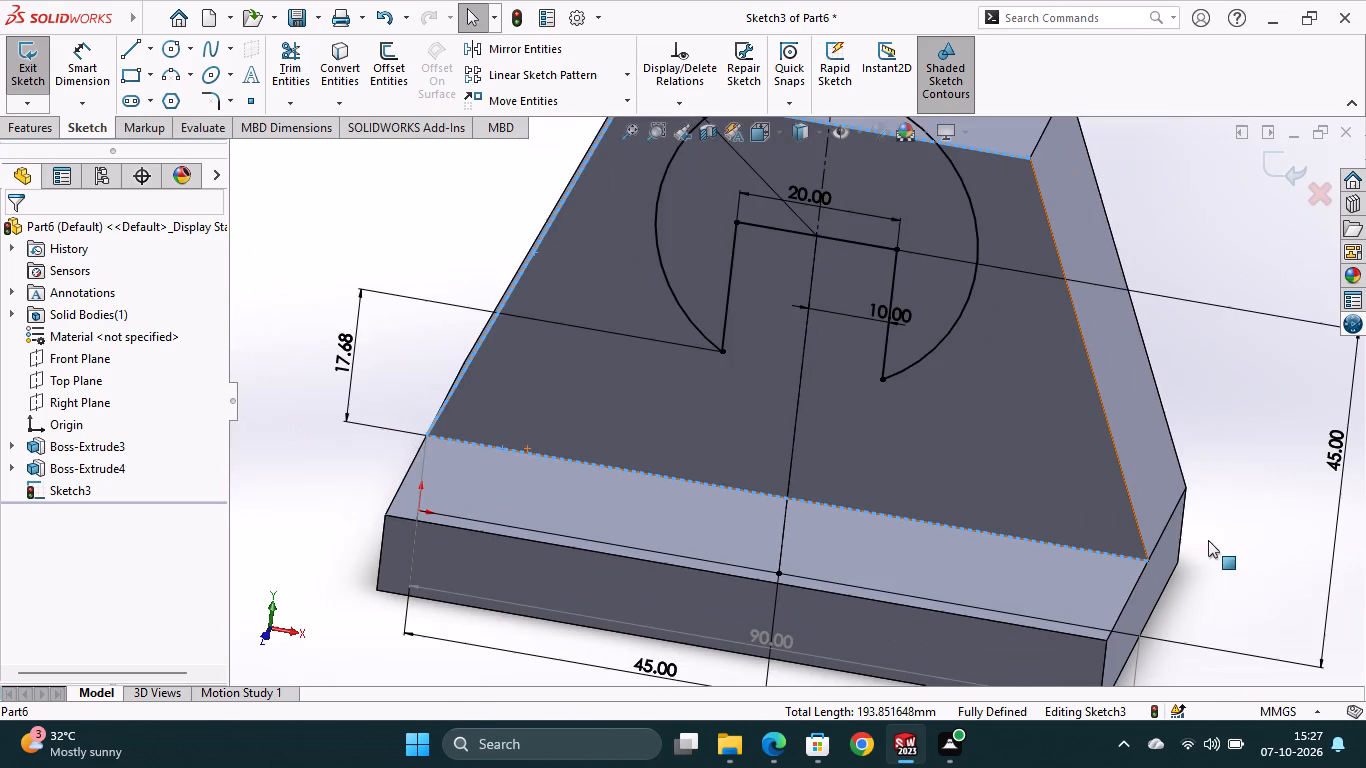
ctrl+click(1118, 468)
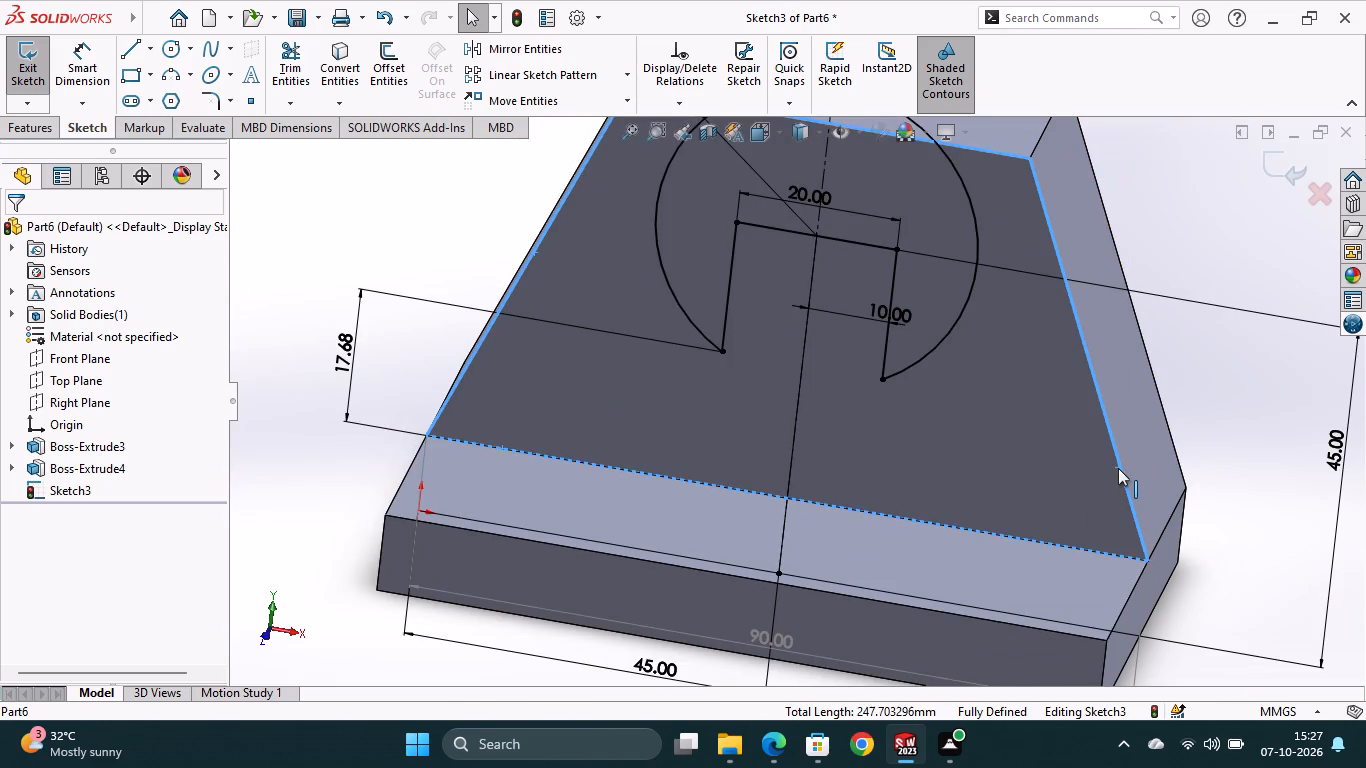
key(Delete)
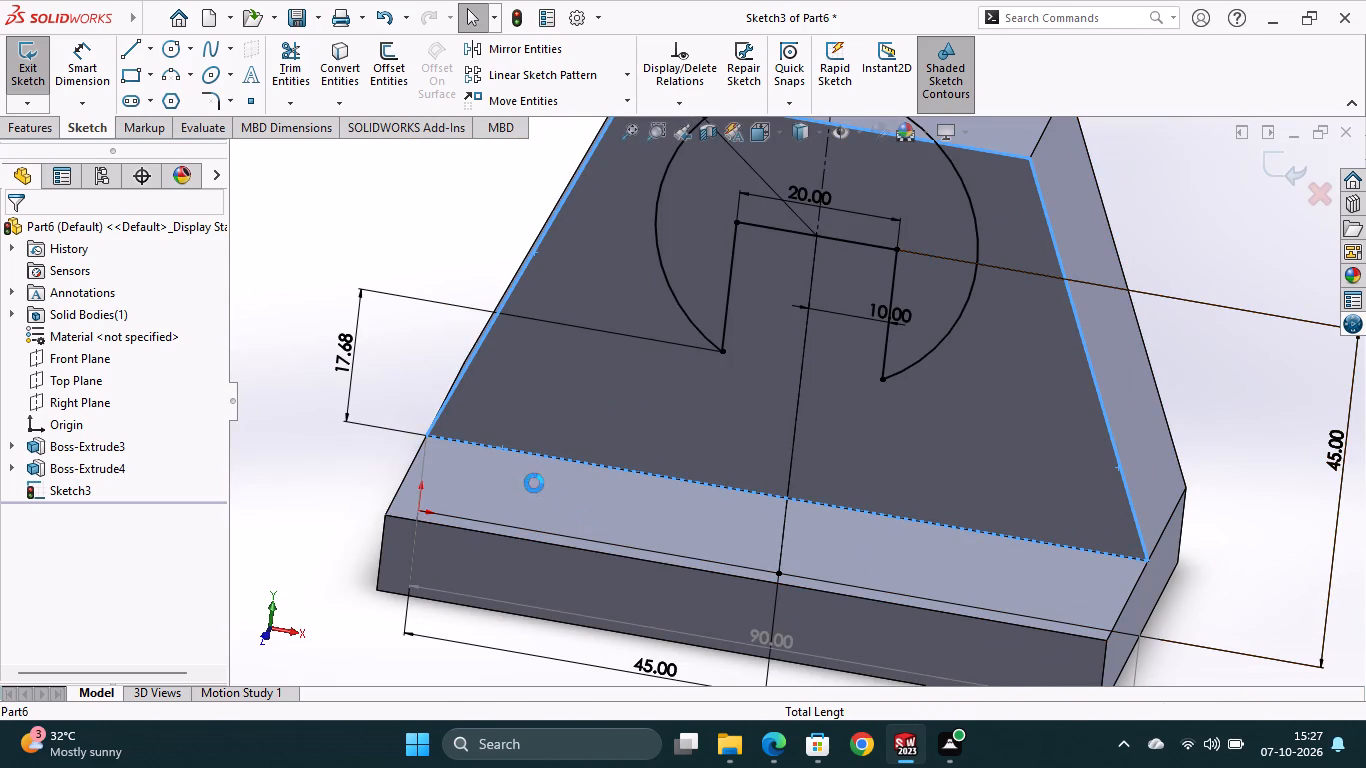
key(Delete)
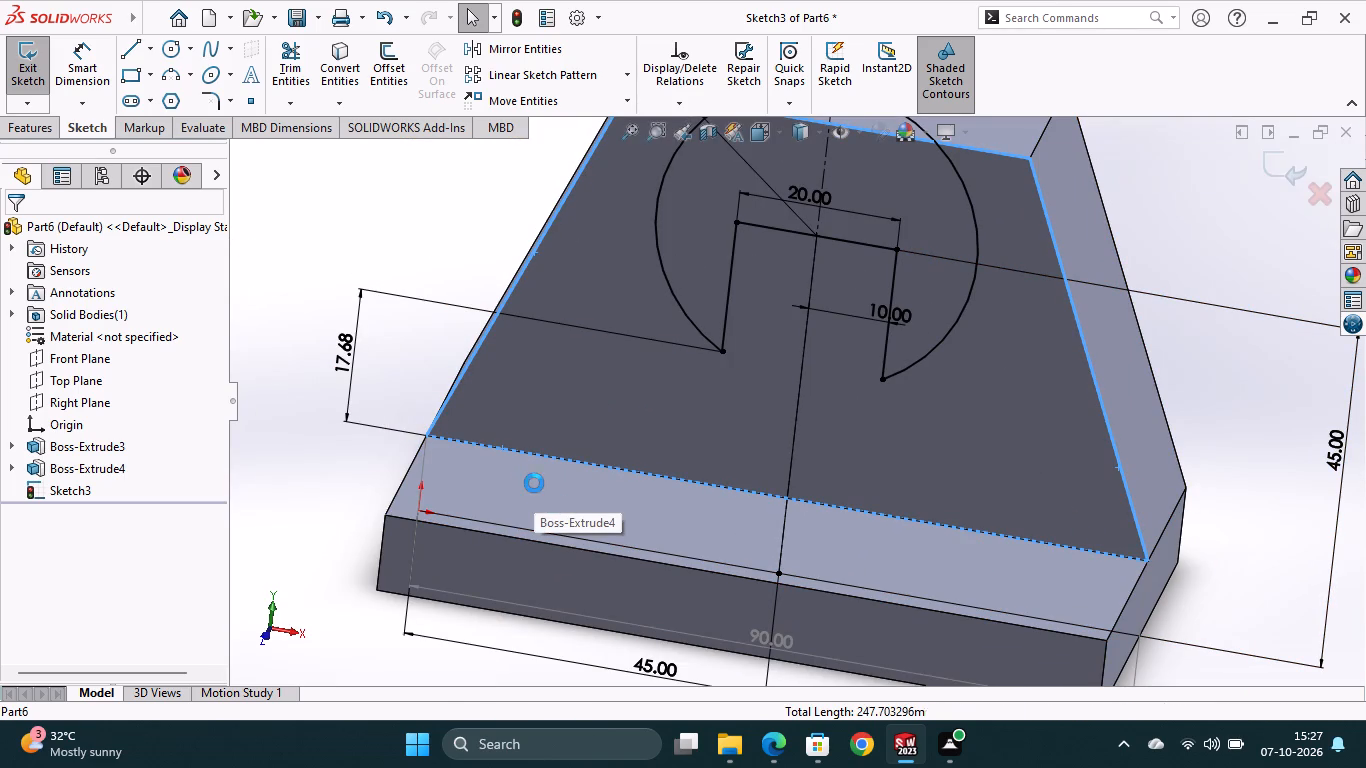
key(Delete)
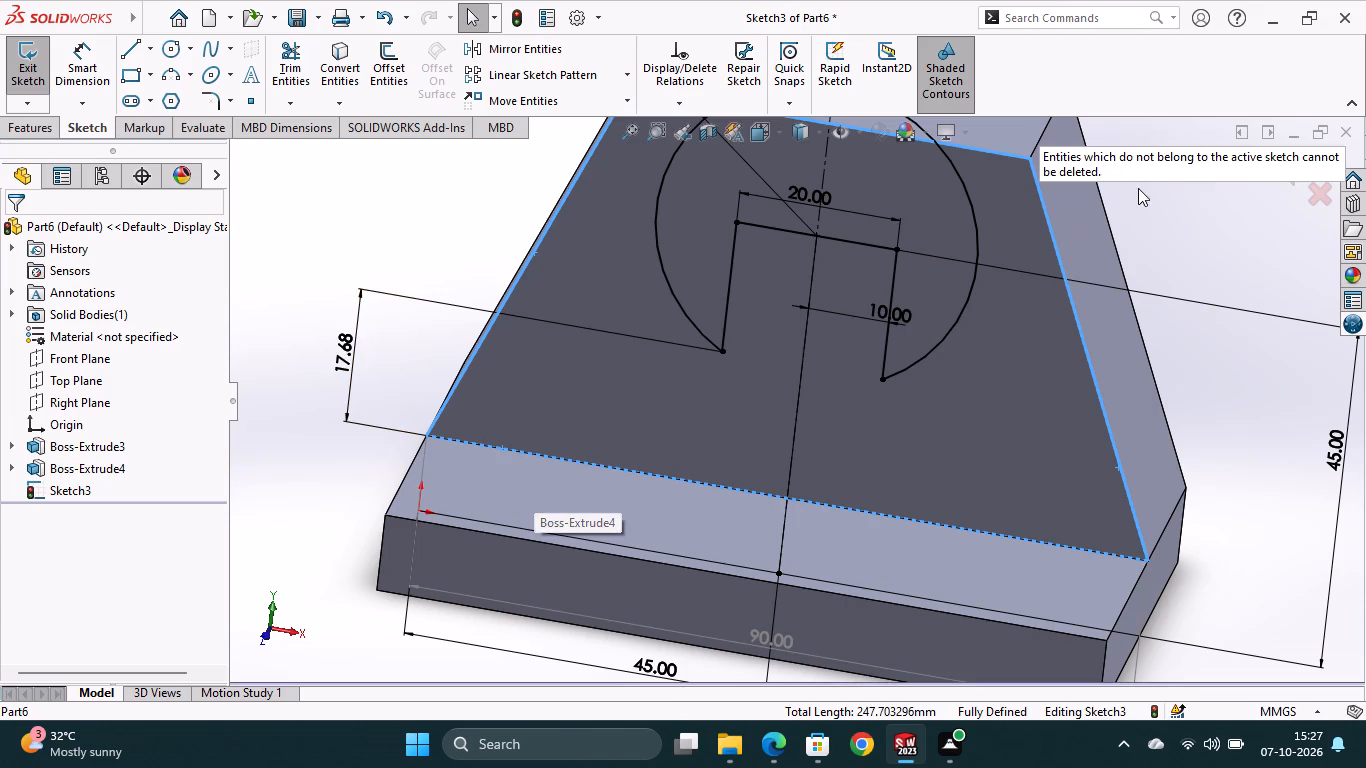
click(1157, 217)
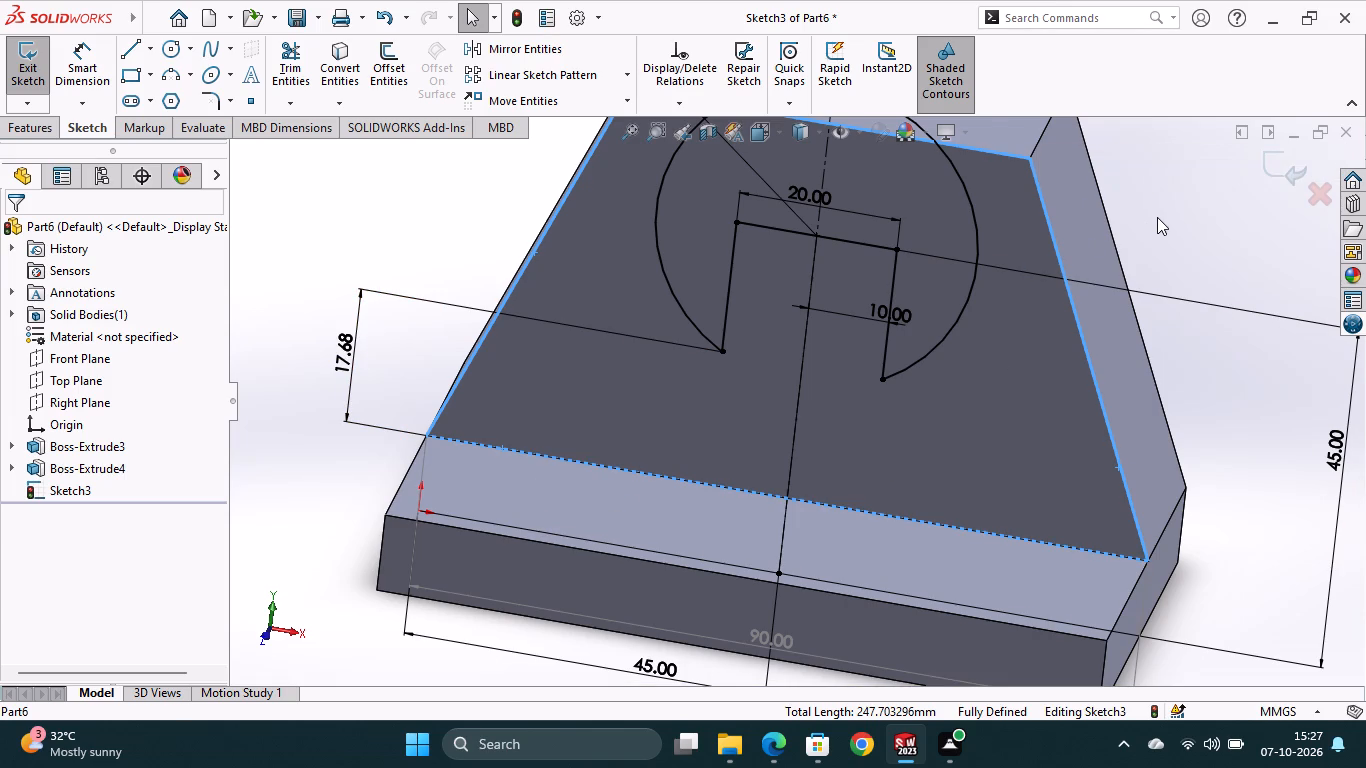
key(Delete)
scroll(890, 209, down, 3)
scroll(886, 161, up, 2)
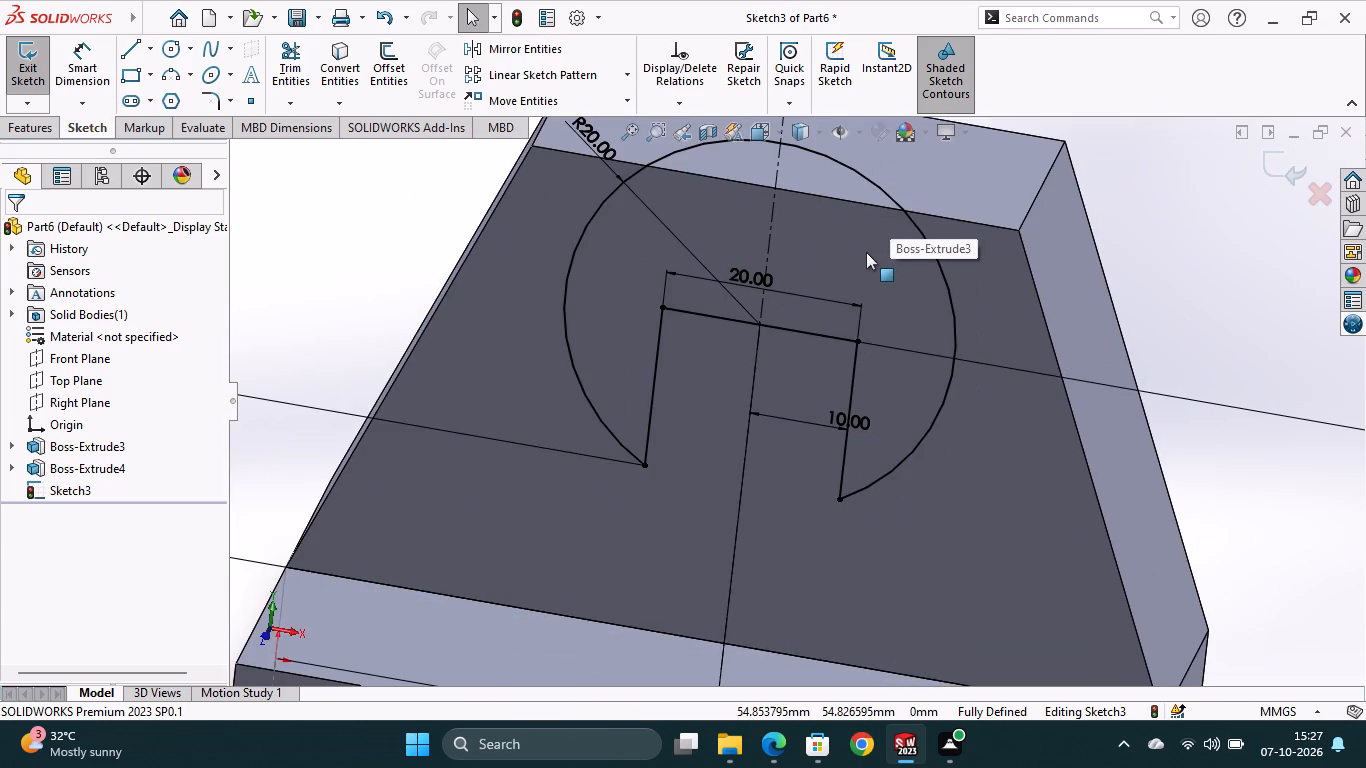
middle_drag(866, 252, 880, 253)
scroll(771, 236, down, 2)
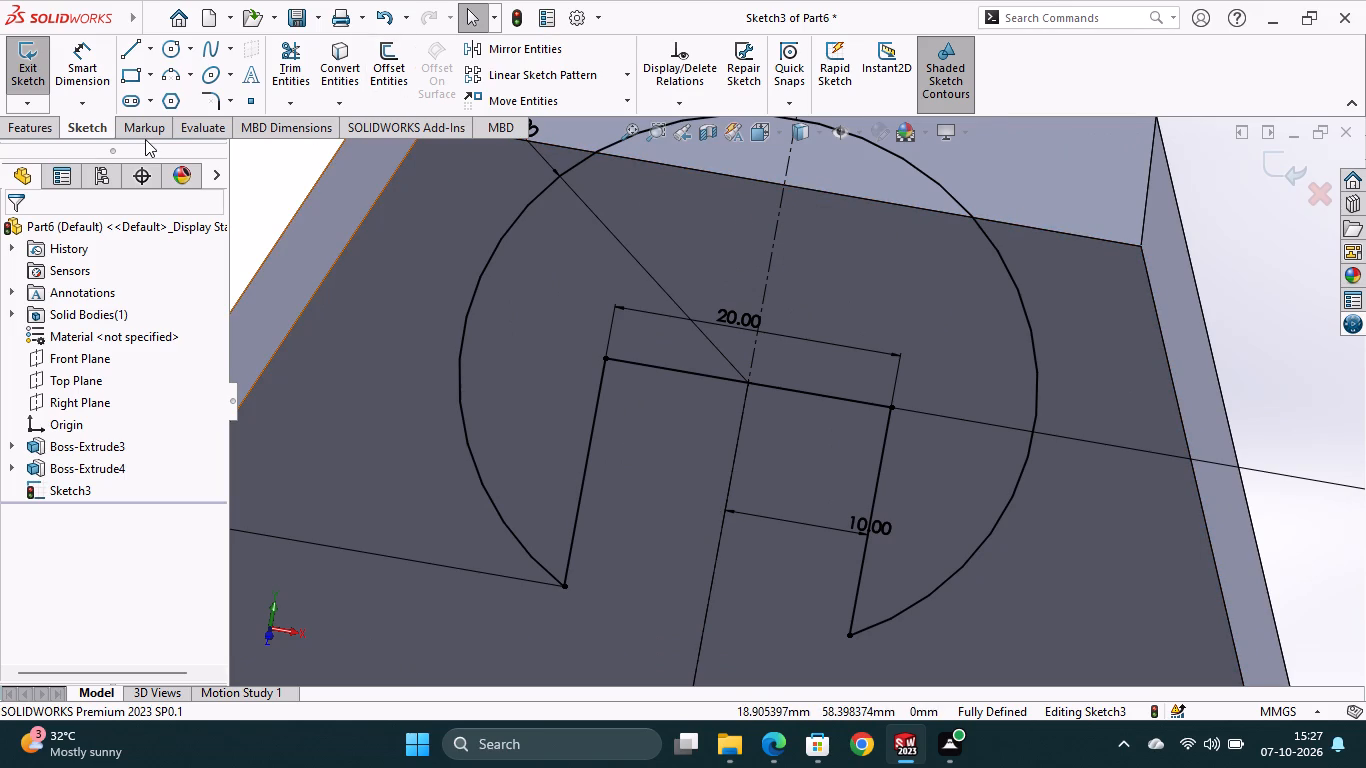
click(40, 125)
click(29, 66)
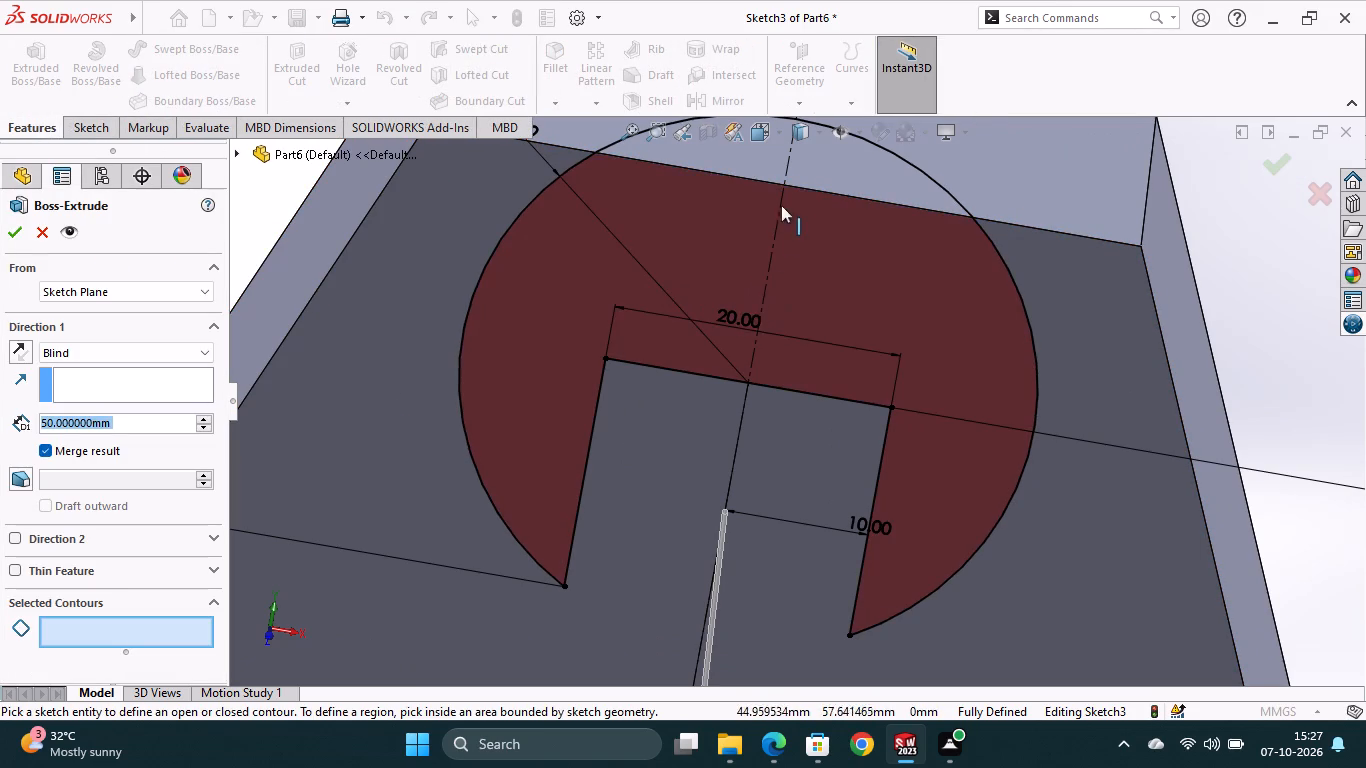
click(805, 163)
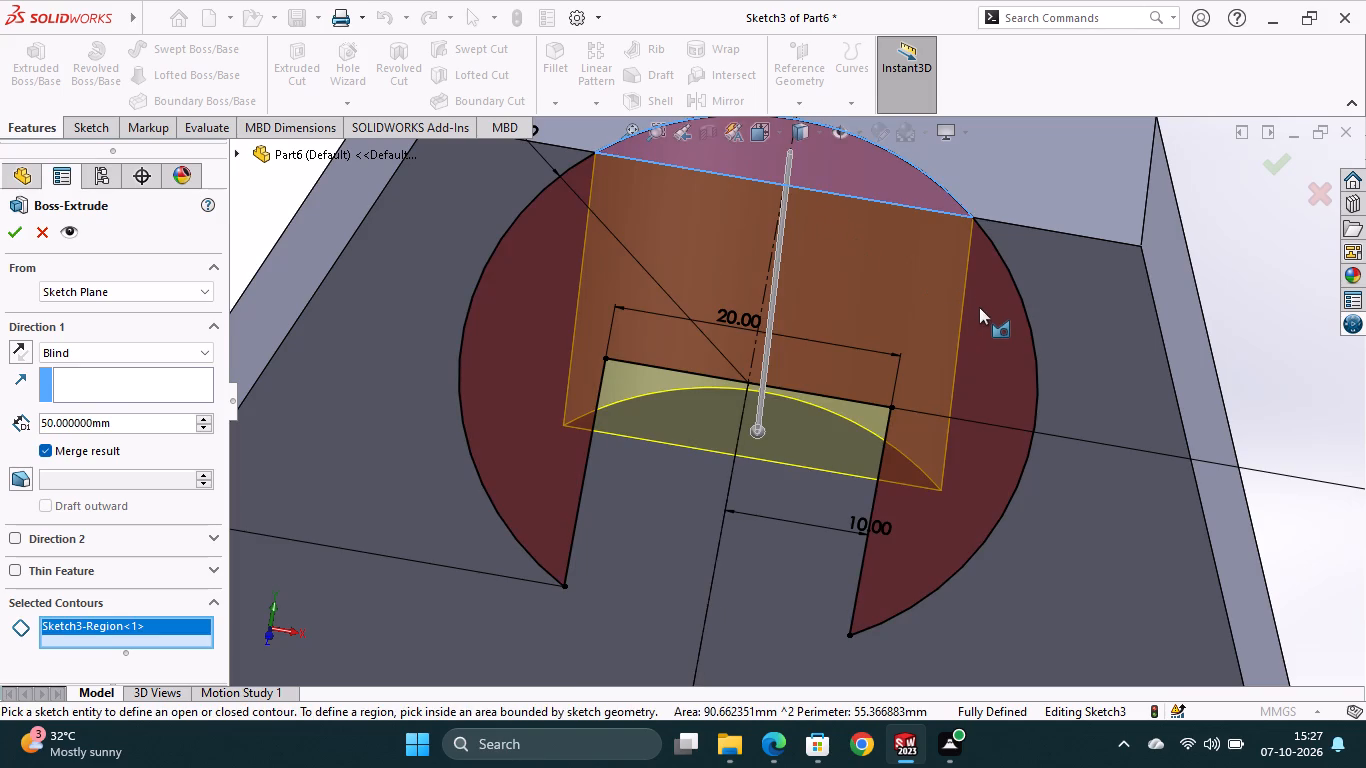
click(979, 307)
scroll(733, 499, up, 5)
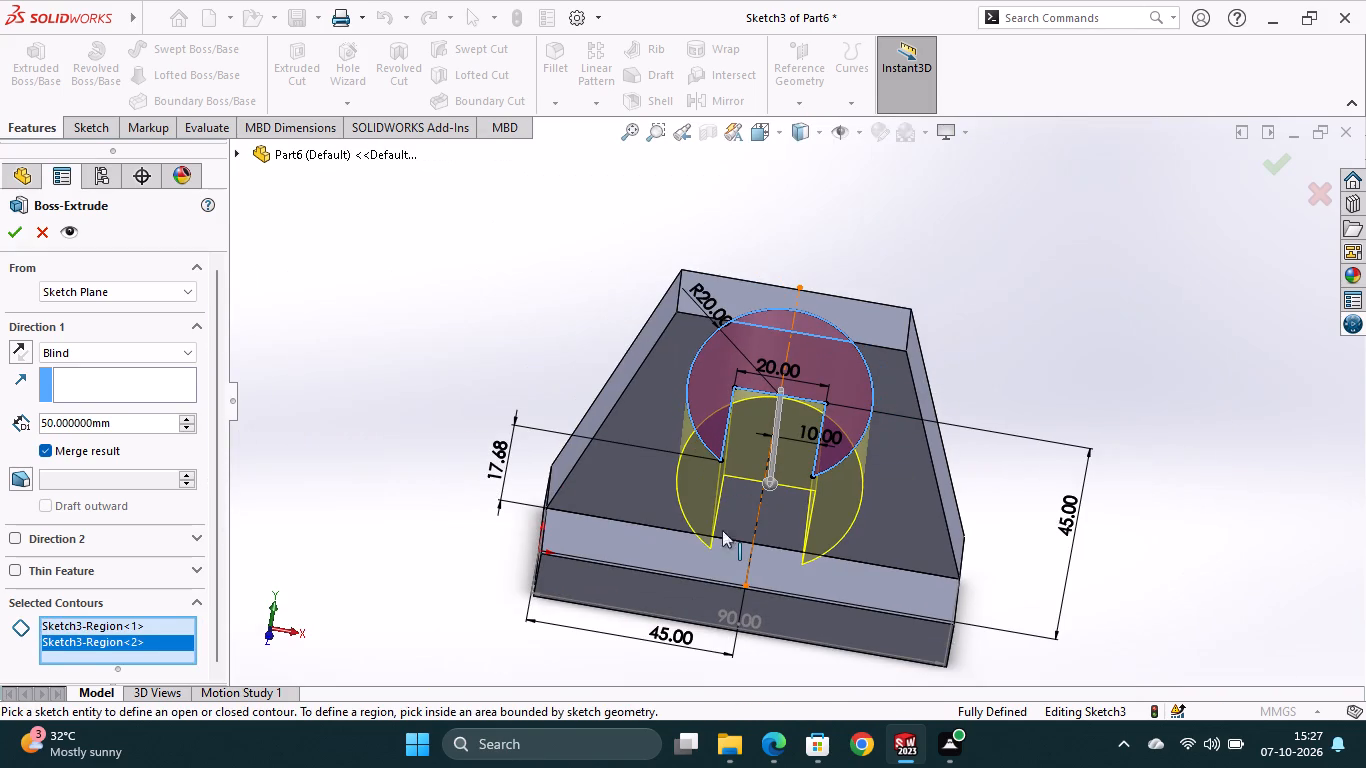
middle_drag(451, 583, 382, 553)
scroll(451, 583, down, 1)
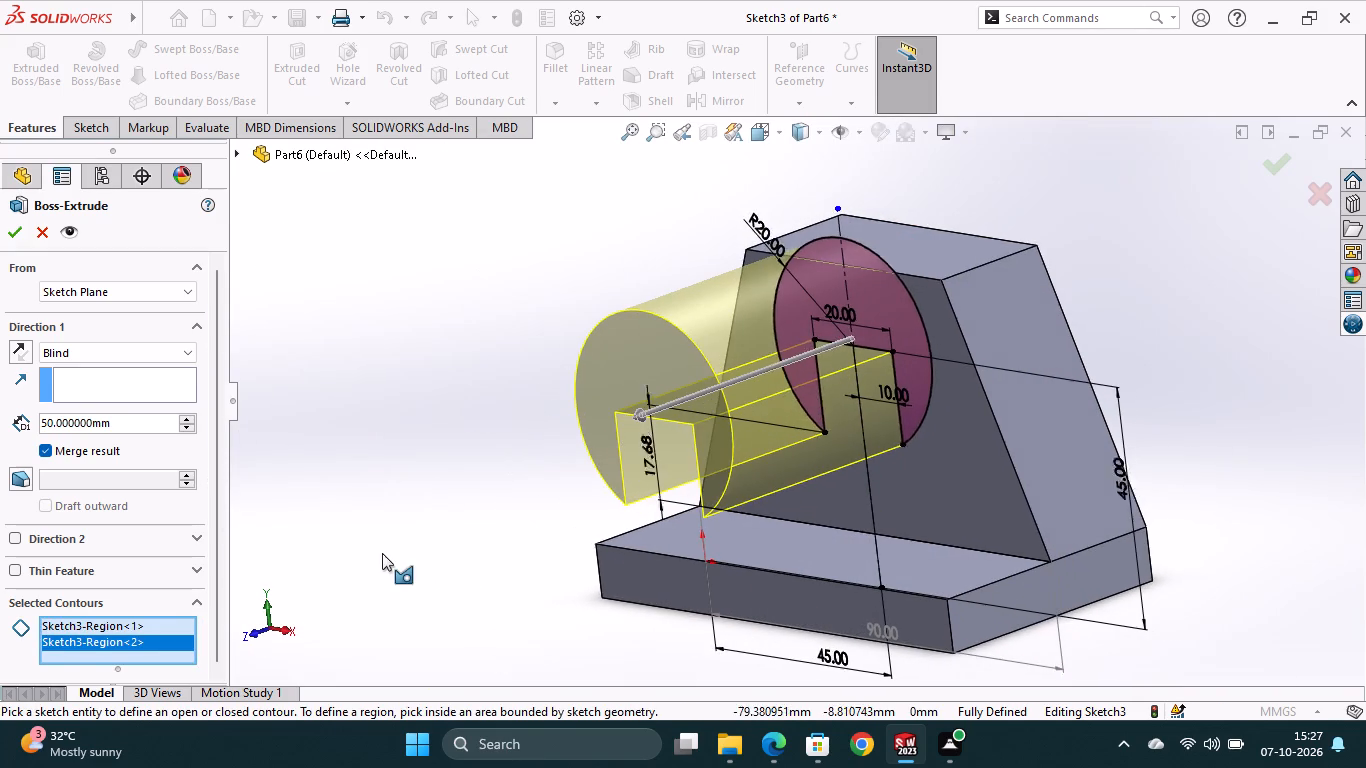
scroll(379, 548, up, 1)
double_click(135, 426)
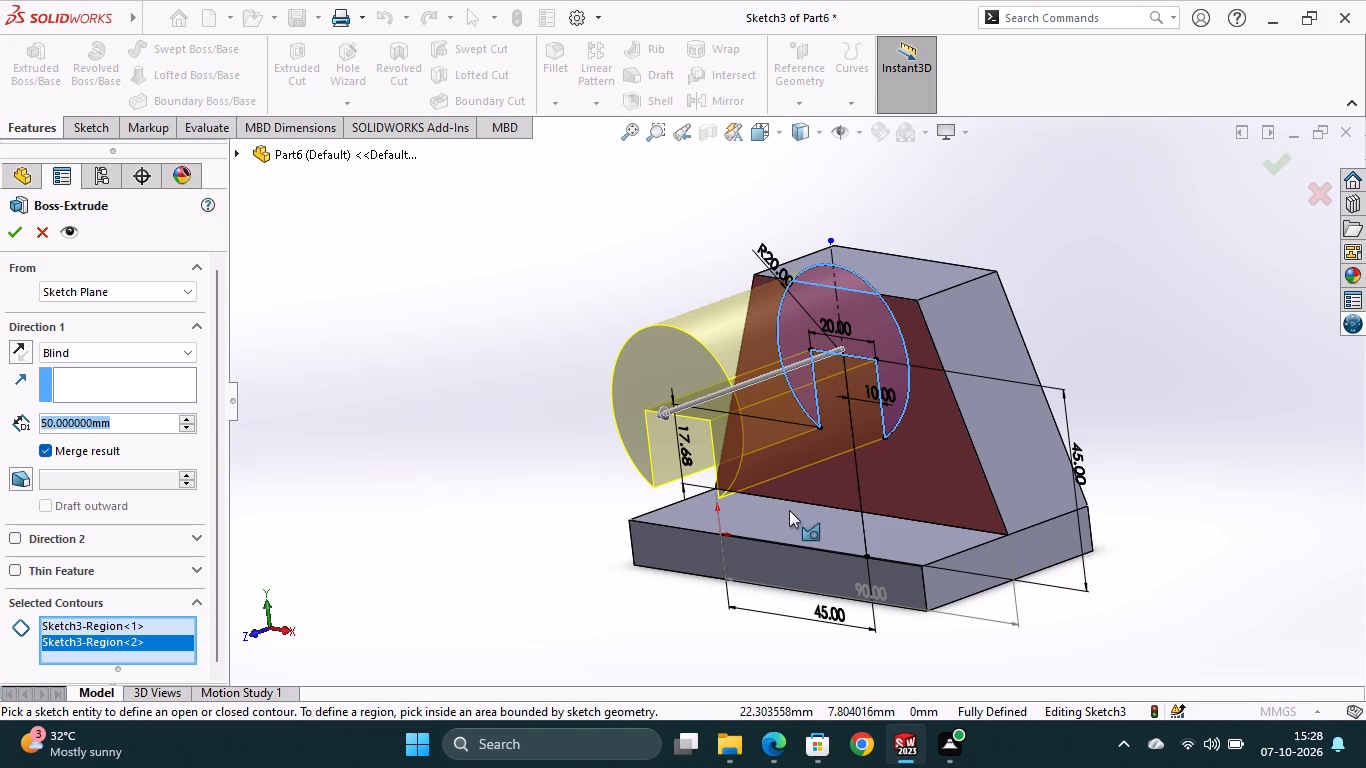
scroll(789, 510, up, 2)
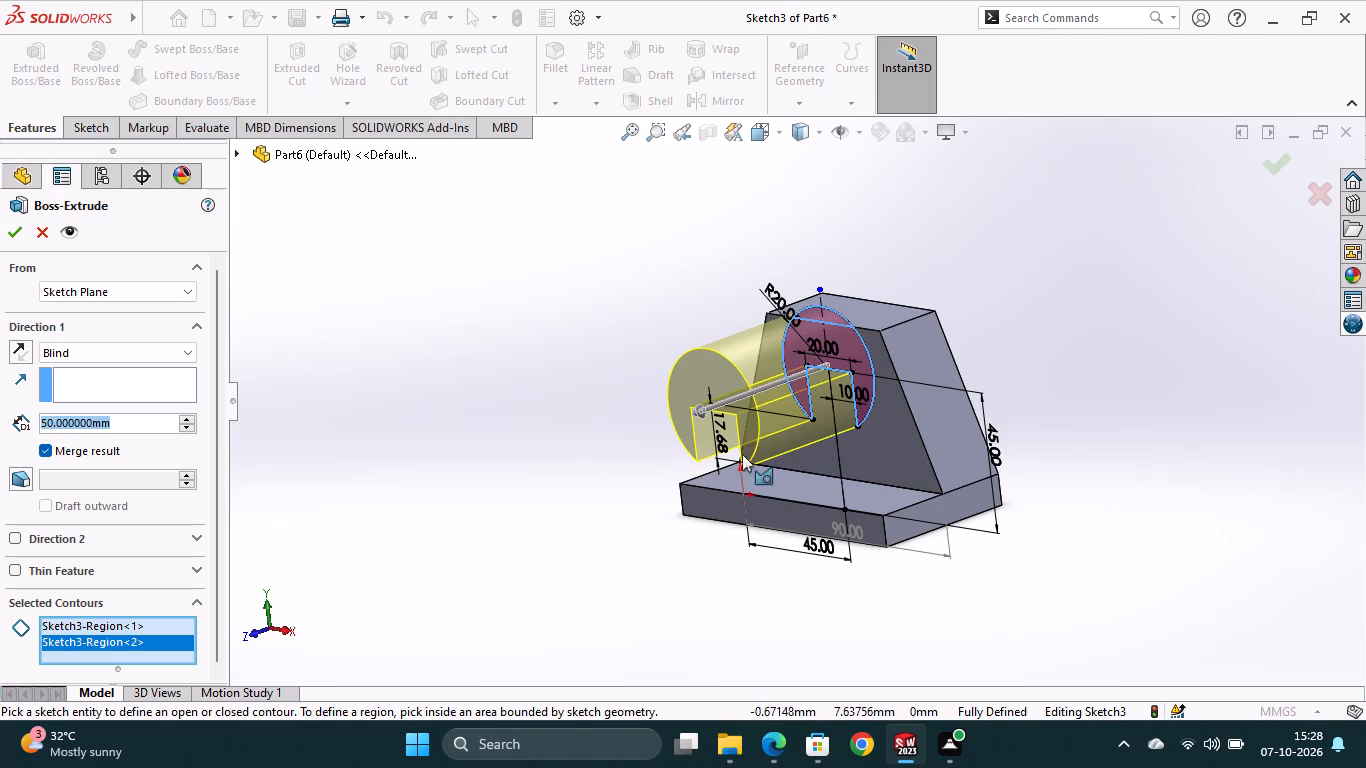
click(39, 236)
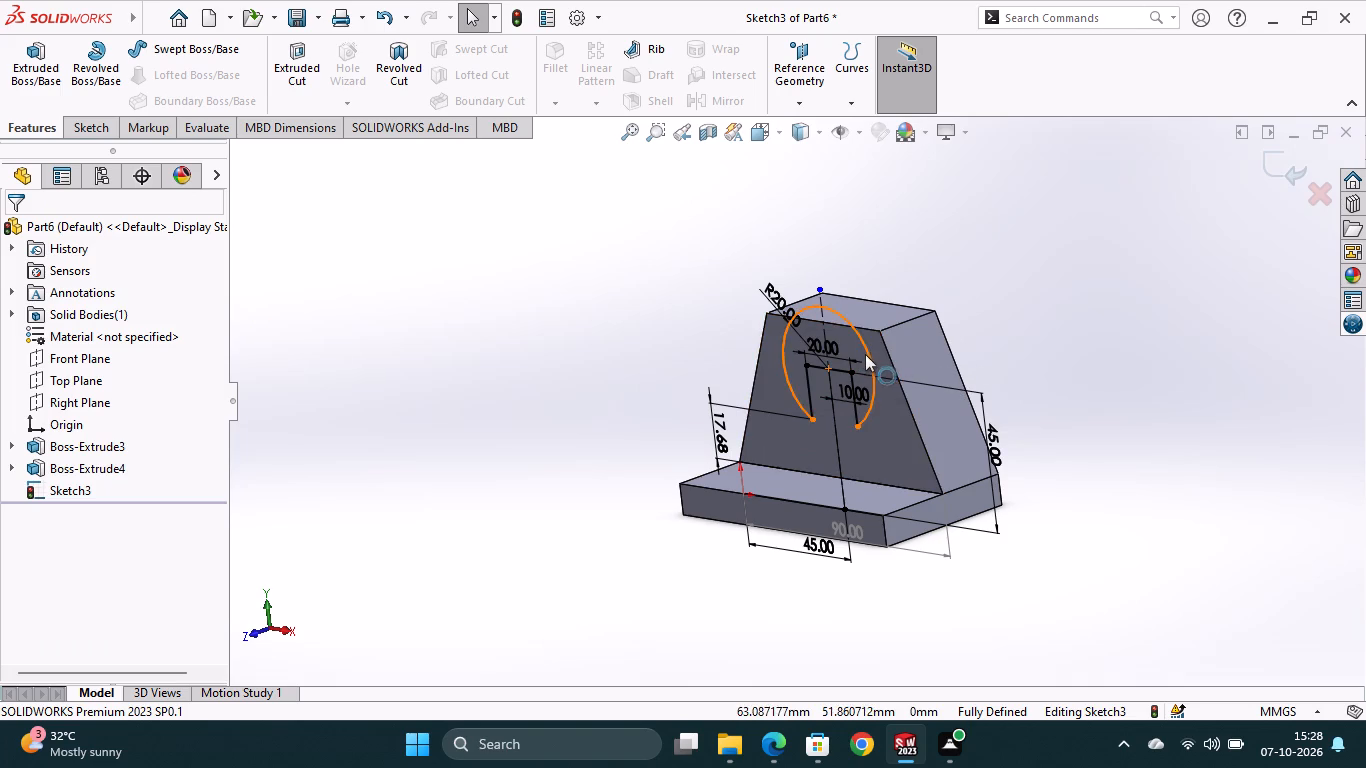
Exit the arc-and-slot sketch and delete it from the part.
click(75, 118)
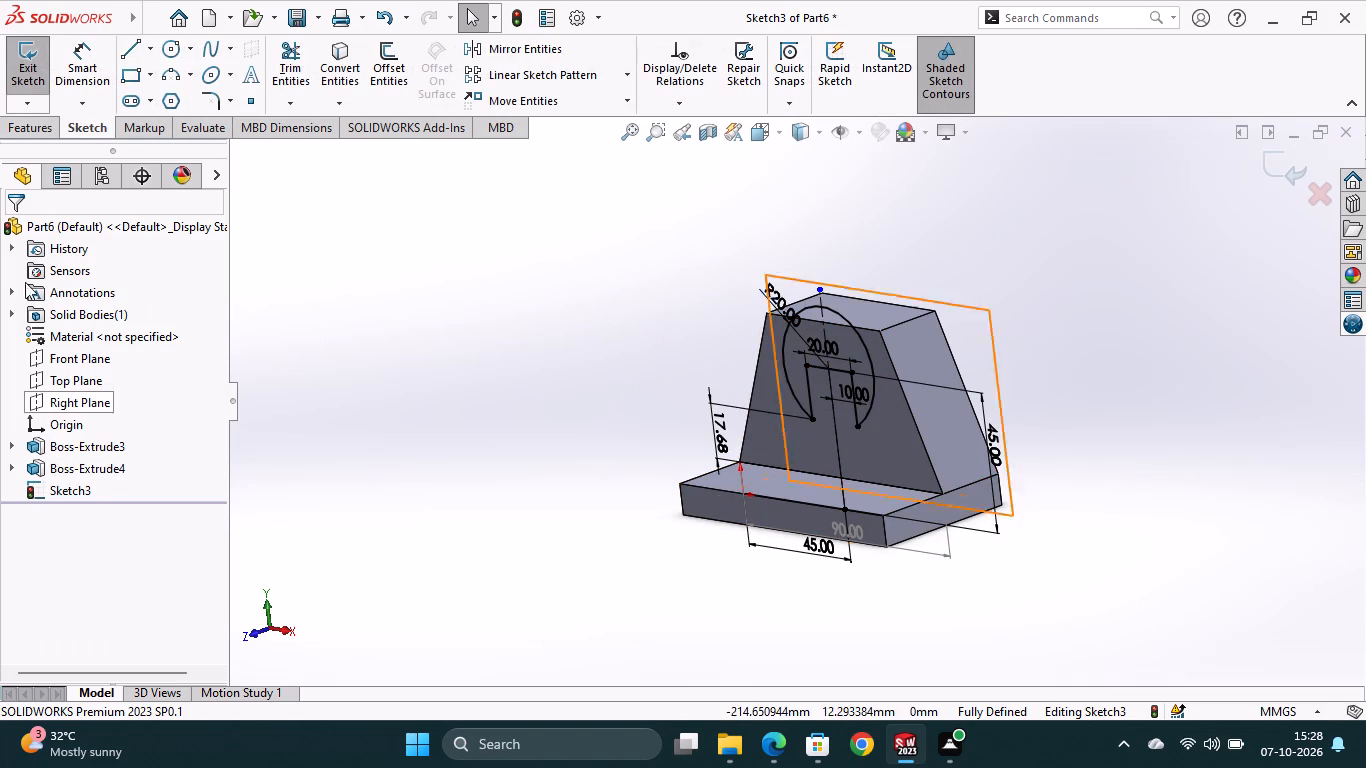
click(24, 51)
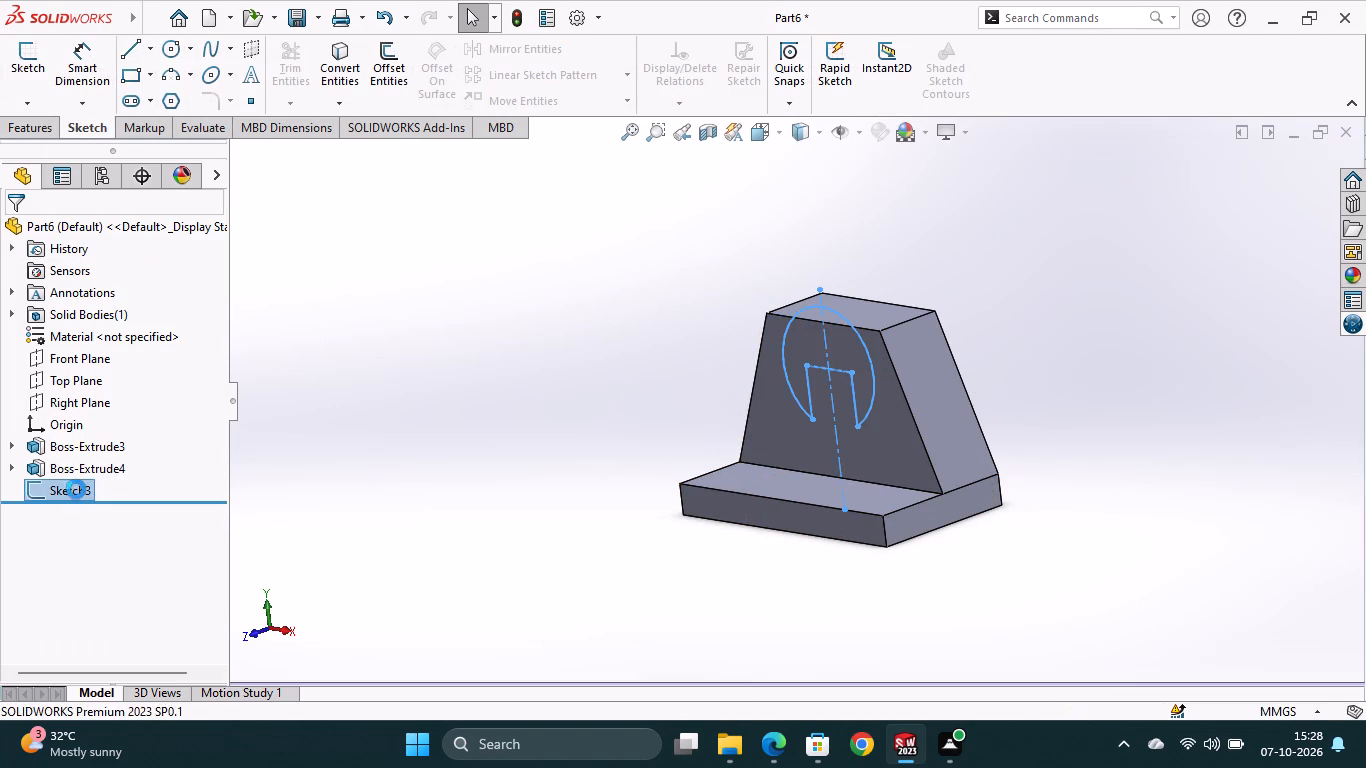
right_click(76, 489)
click(126, 484)
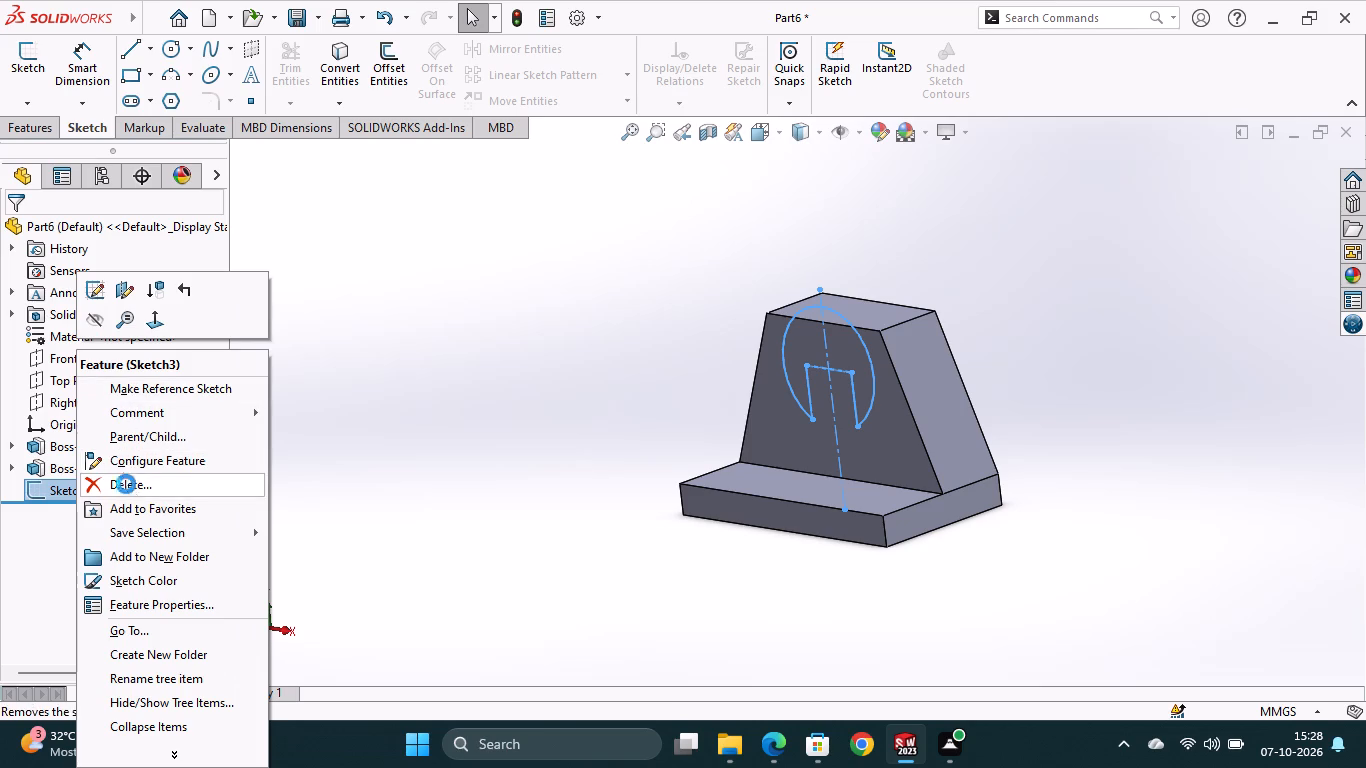
click(803, 267)
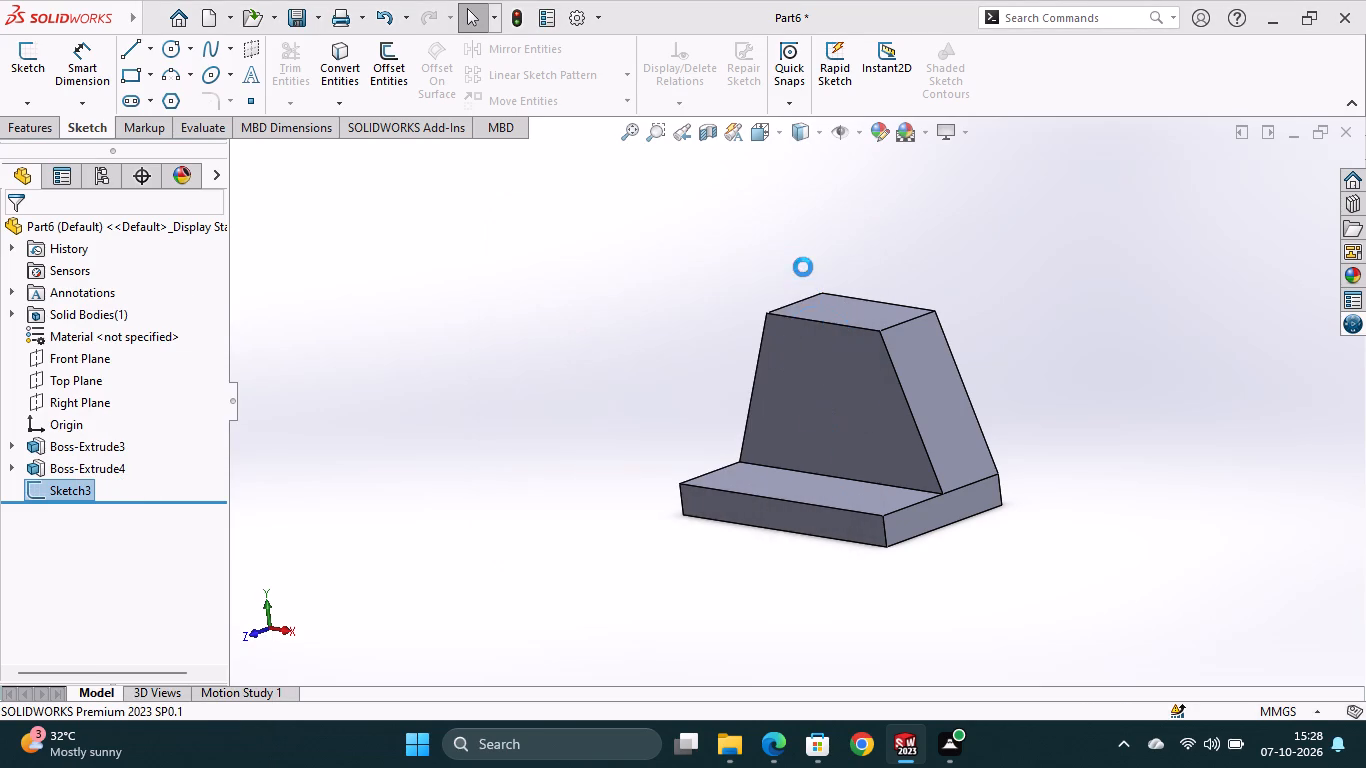
Start a new sketch on the front face of the trapezoidal upright.
right_click(832, 359)
click(872, 255)
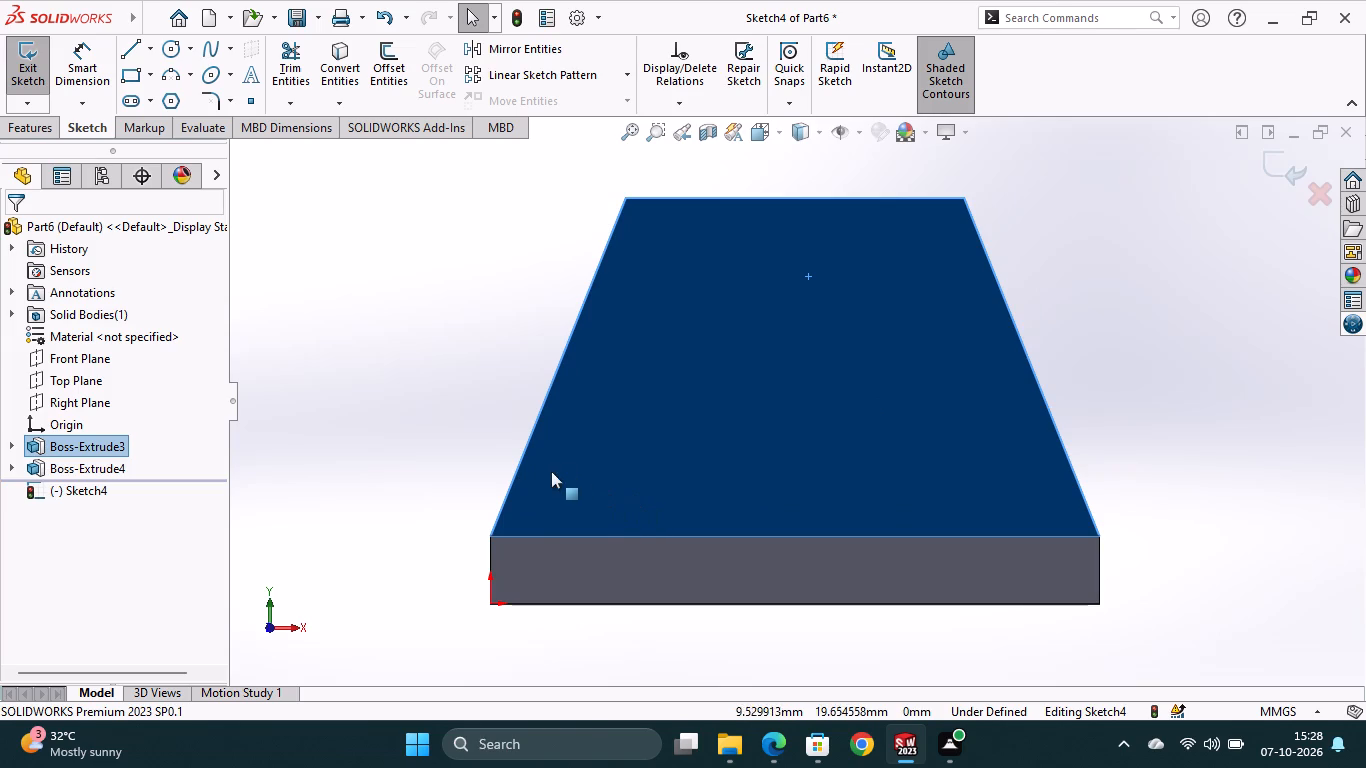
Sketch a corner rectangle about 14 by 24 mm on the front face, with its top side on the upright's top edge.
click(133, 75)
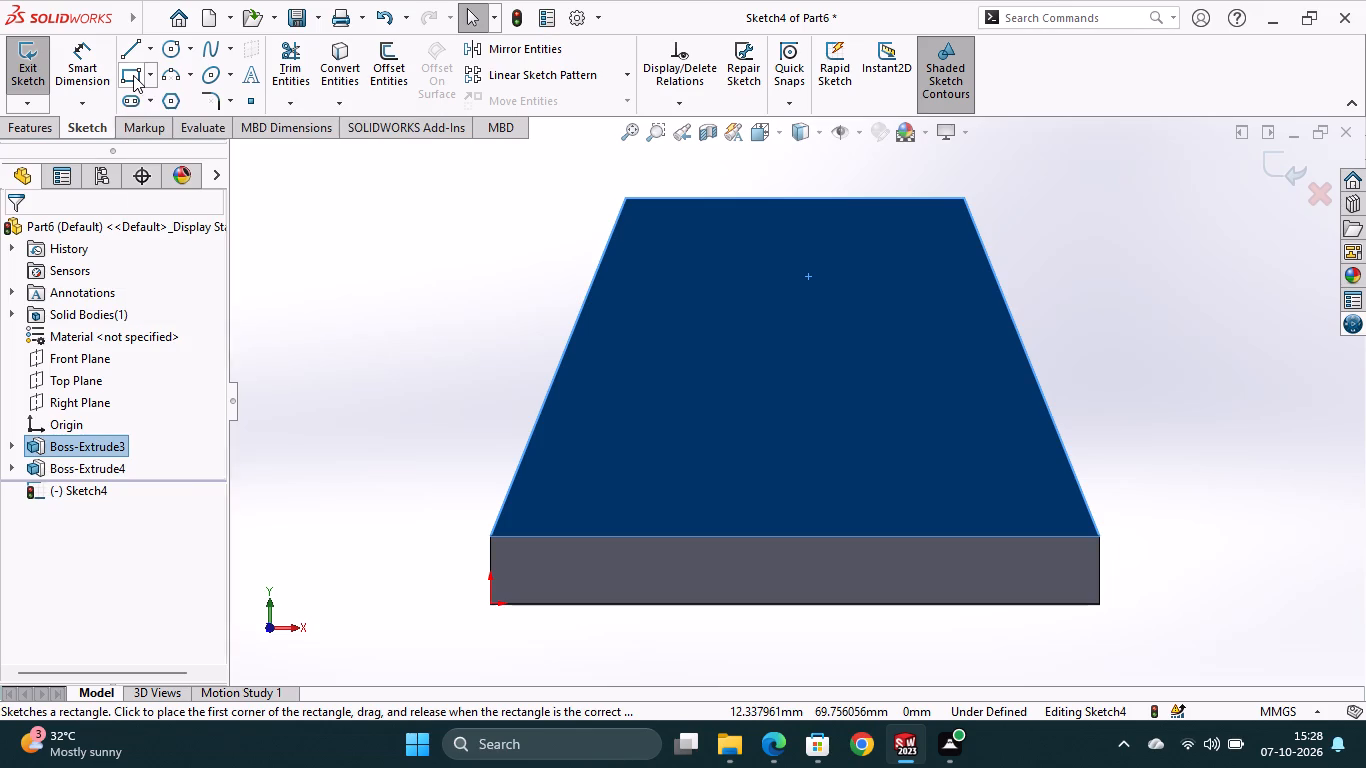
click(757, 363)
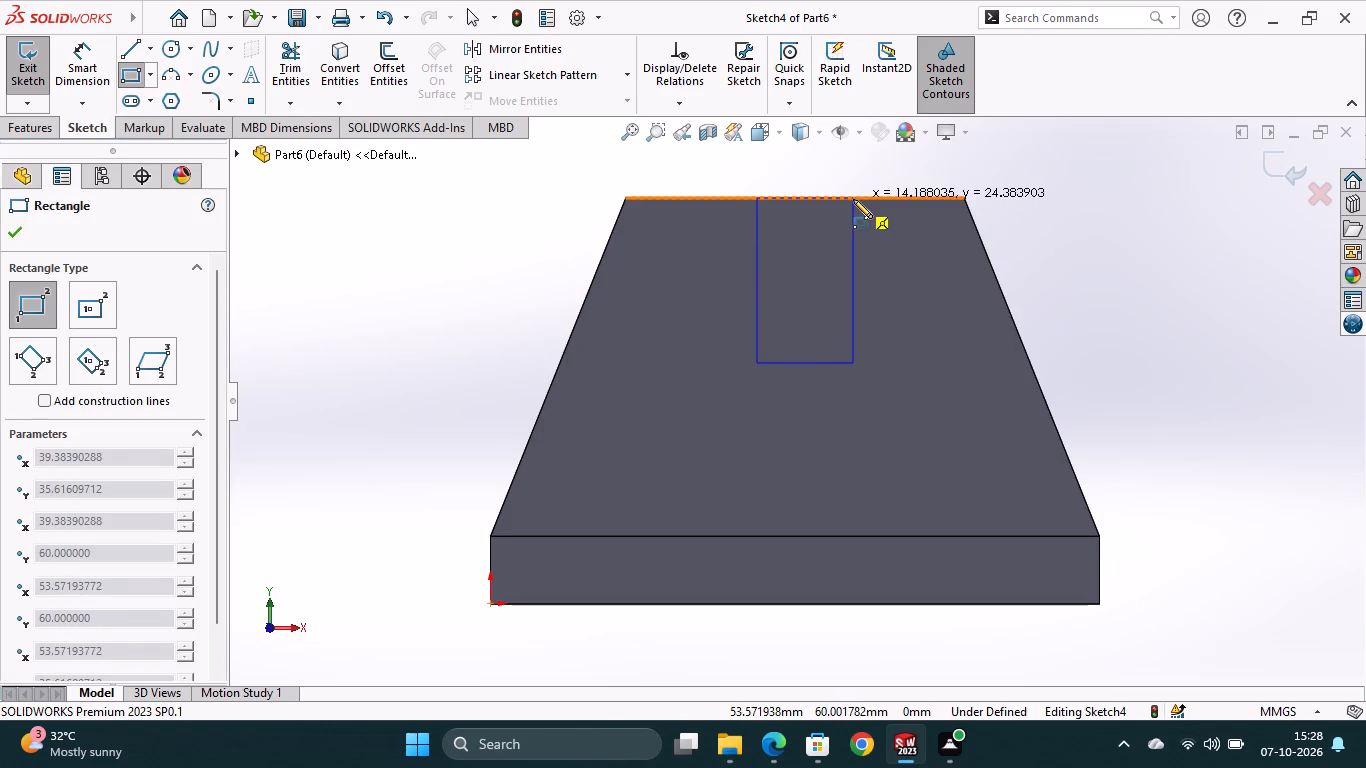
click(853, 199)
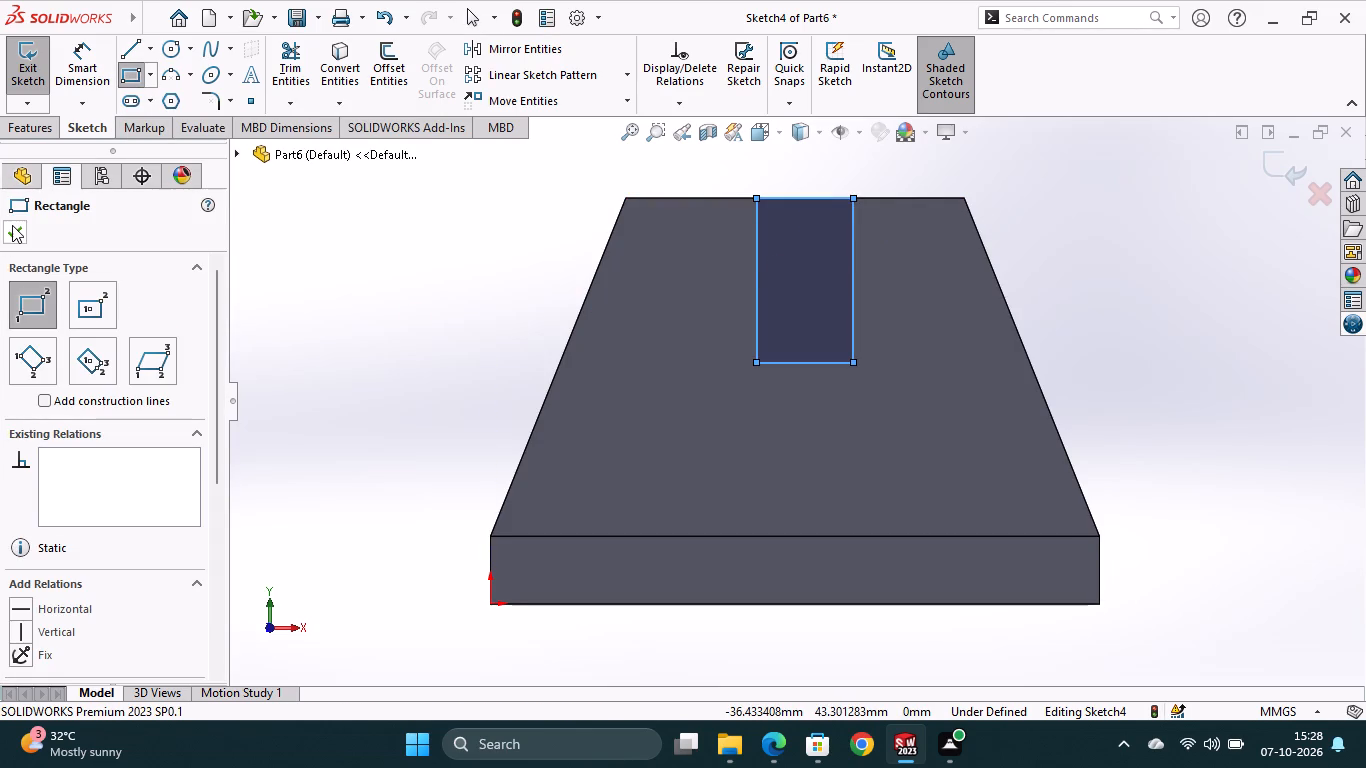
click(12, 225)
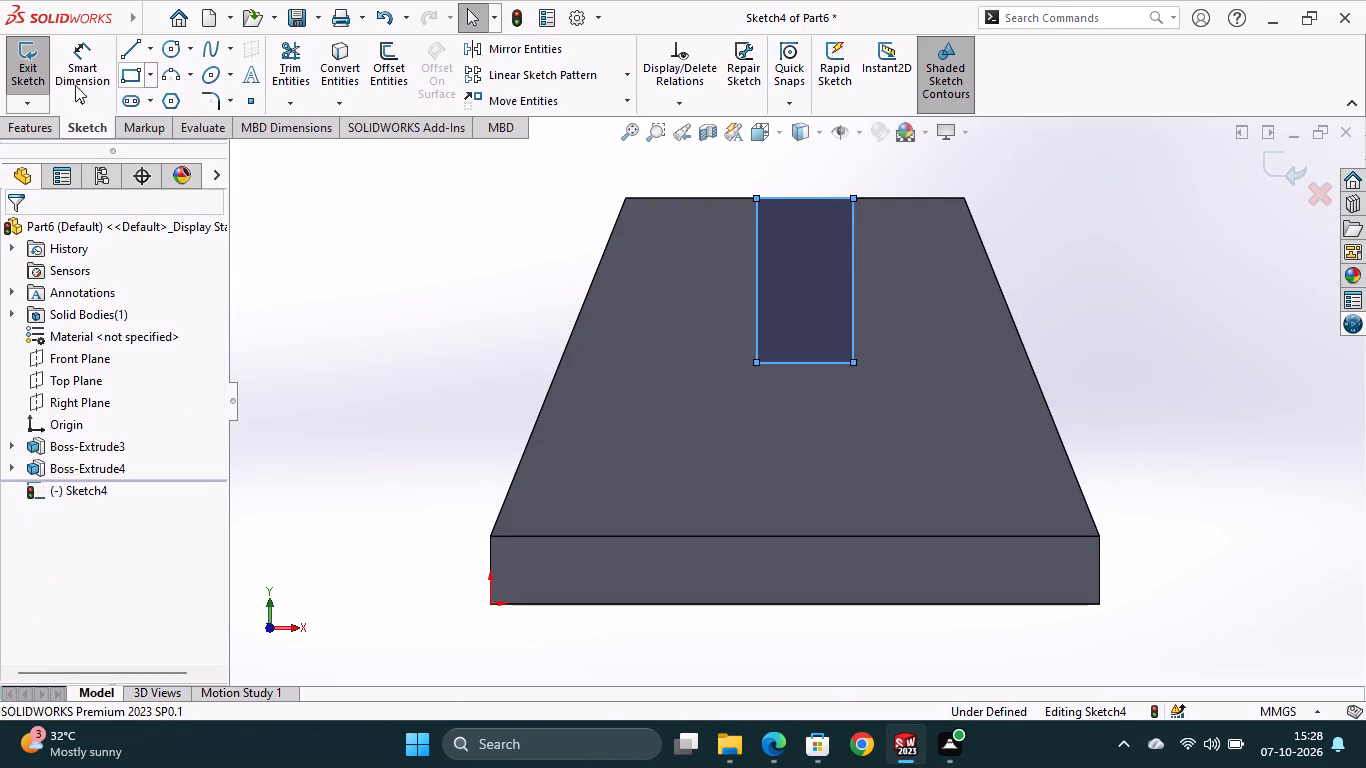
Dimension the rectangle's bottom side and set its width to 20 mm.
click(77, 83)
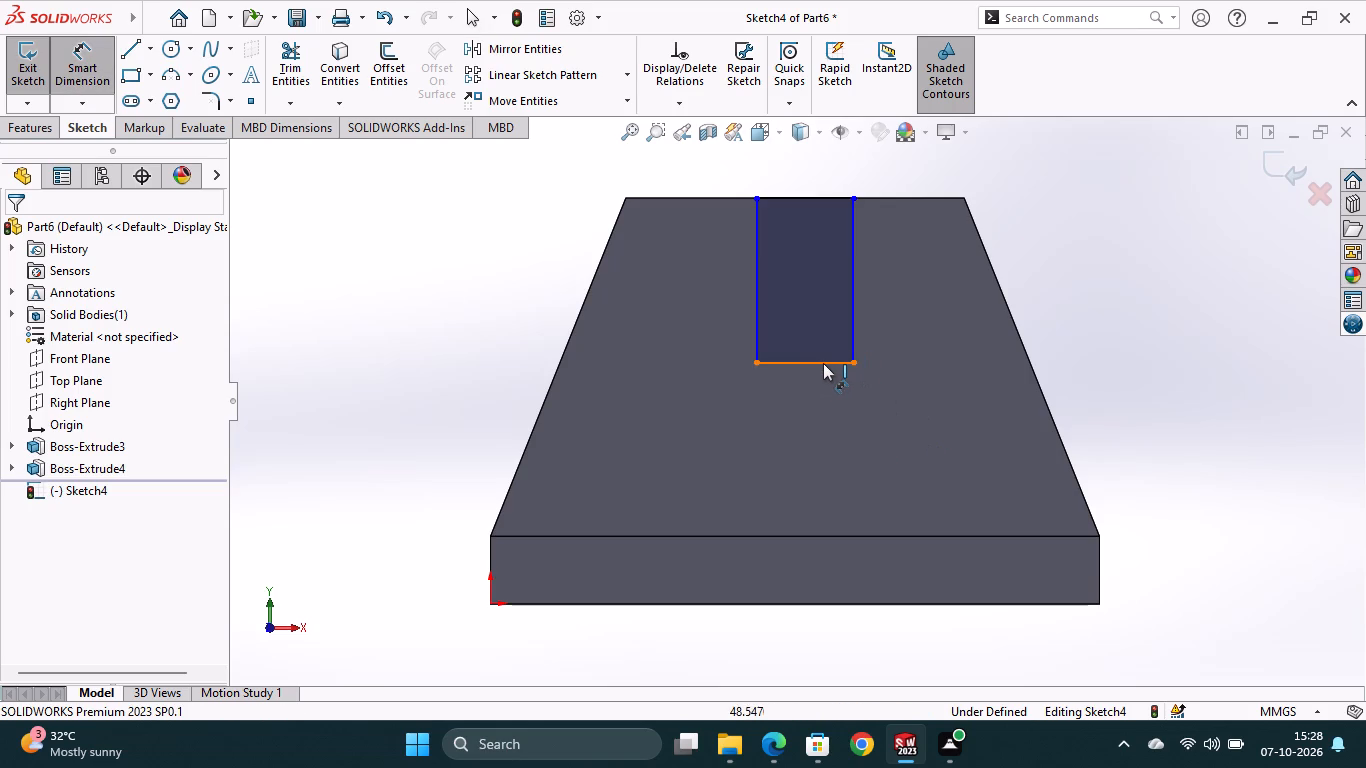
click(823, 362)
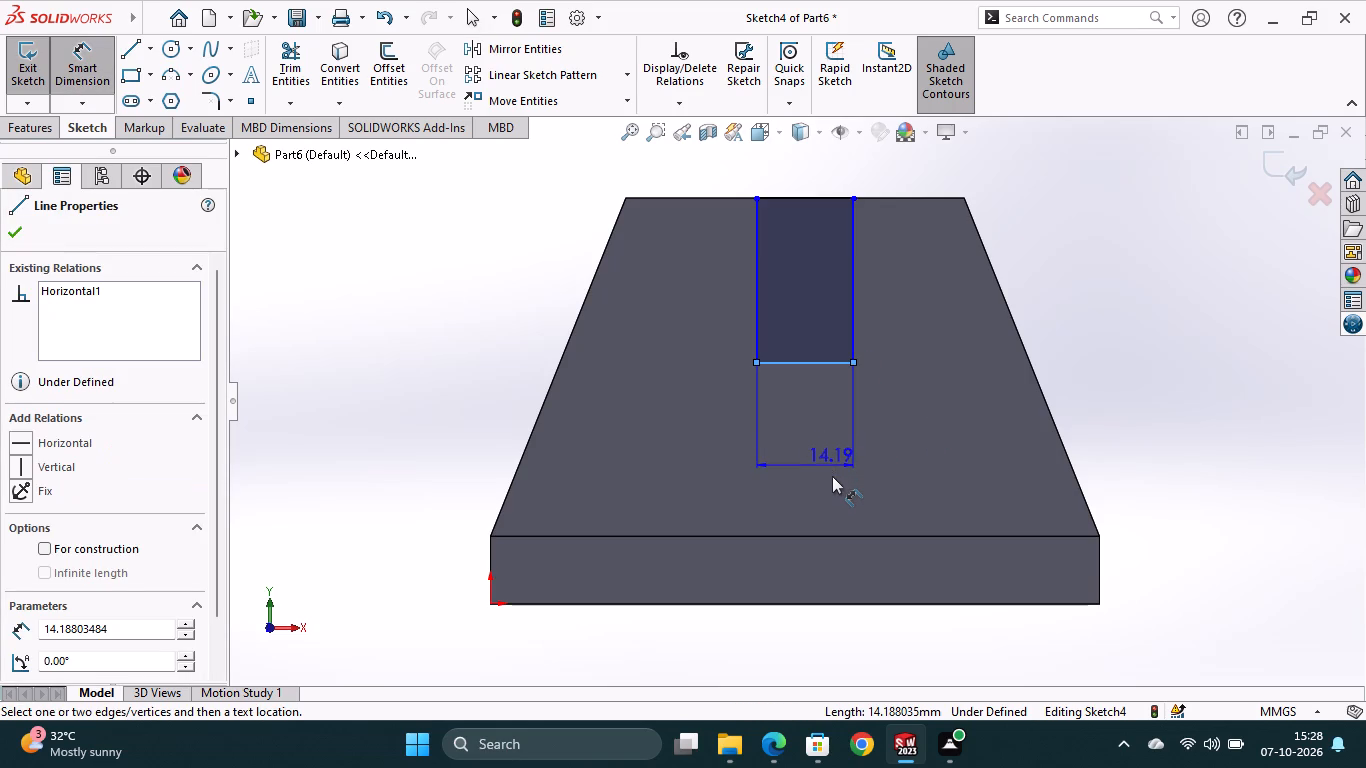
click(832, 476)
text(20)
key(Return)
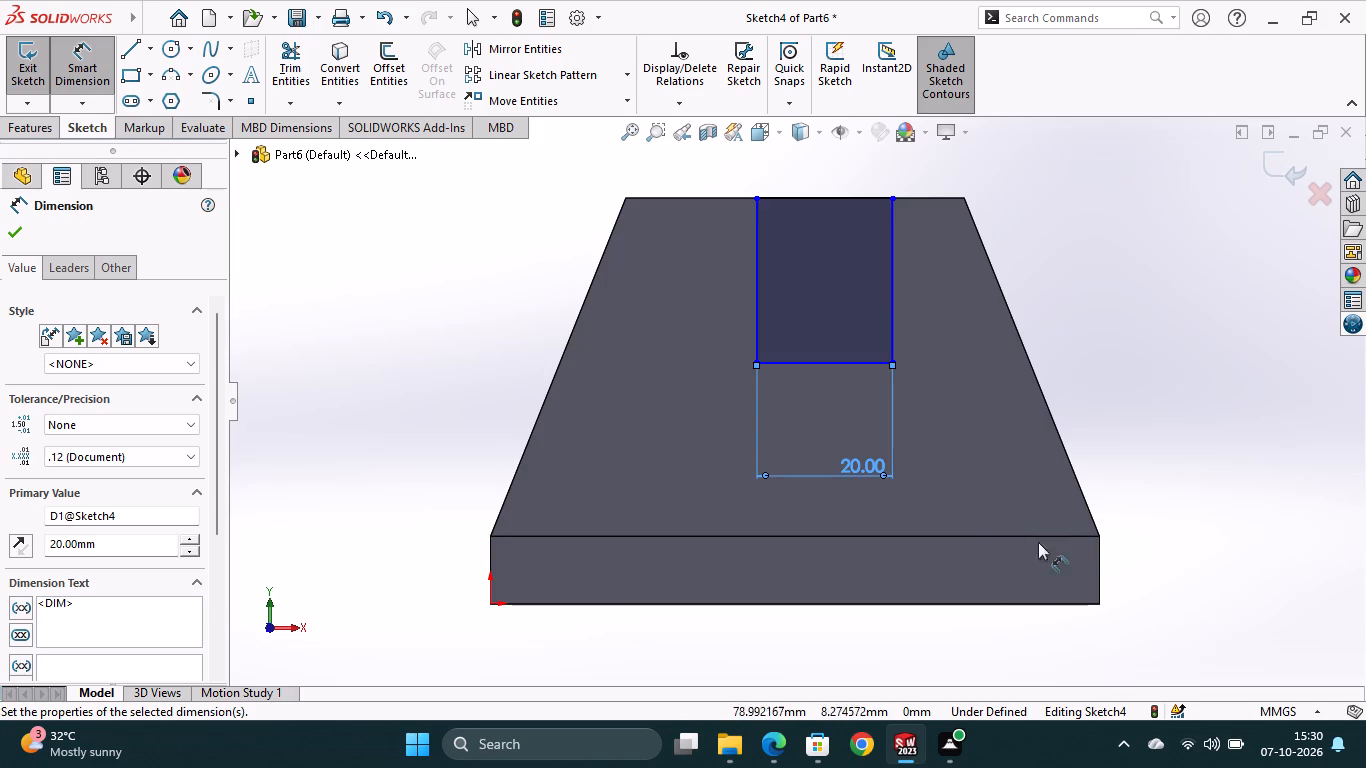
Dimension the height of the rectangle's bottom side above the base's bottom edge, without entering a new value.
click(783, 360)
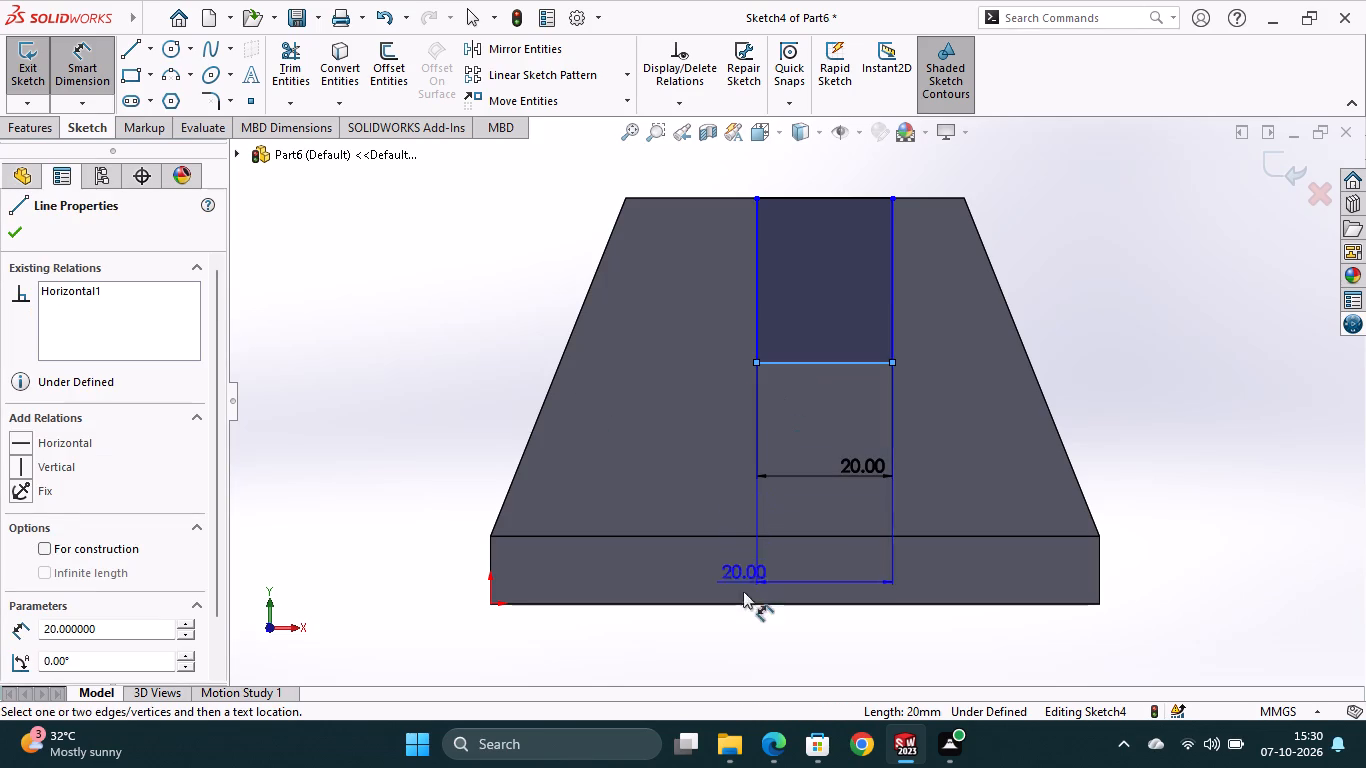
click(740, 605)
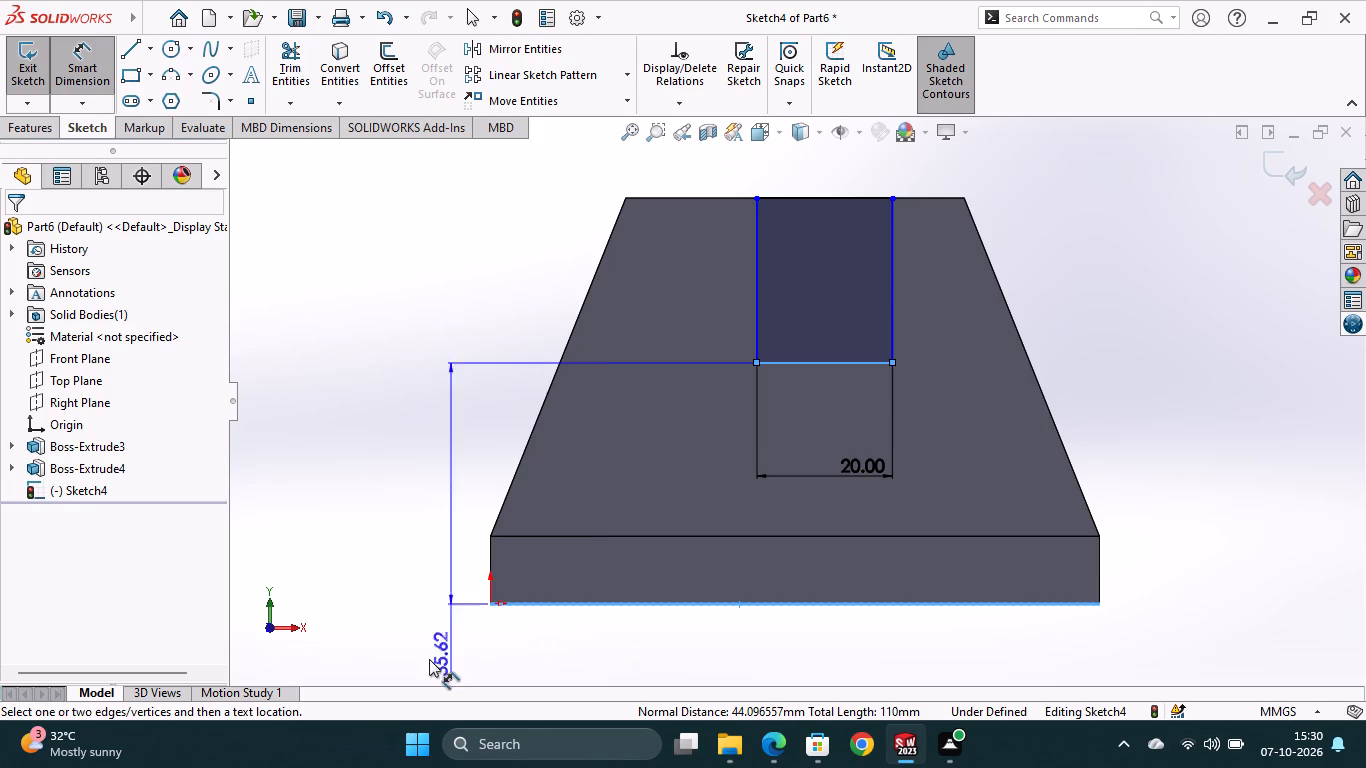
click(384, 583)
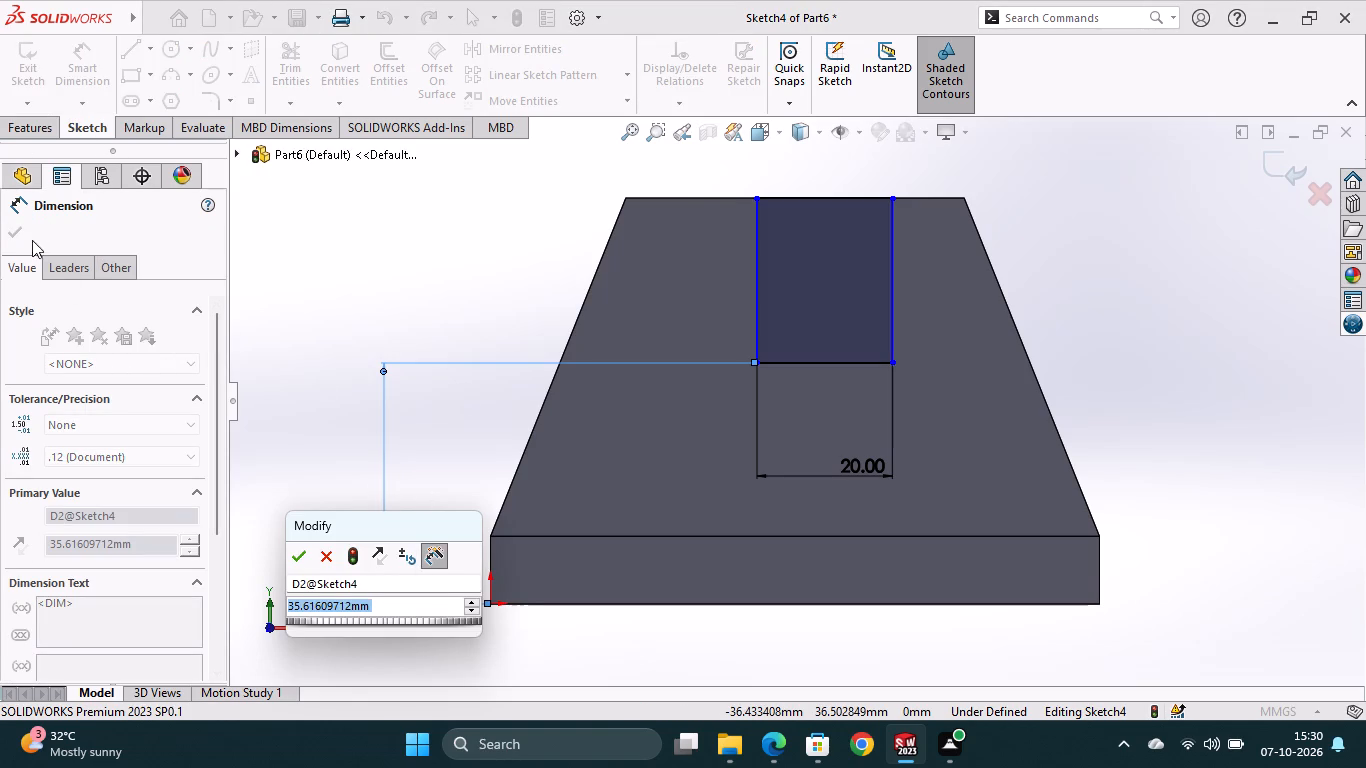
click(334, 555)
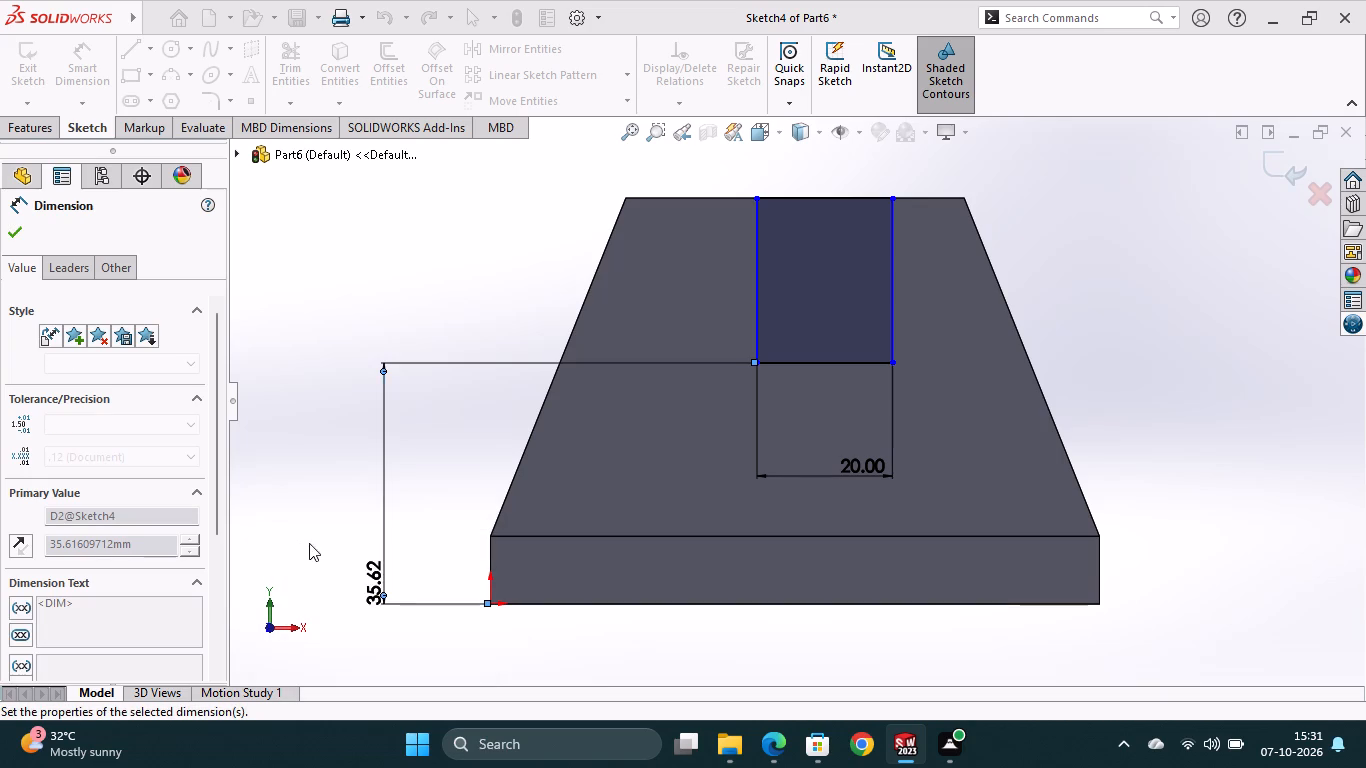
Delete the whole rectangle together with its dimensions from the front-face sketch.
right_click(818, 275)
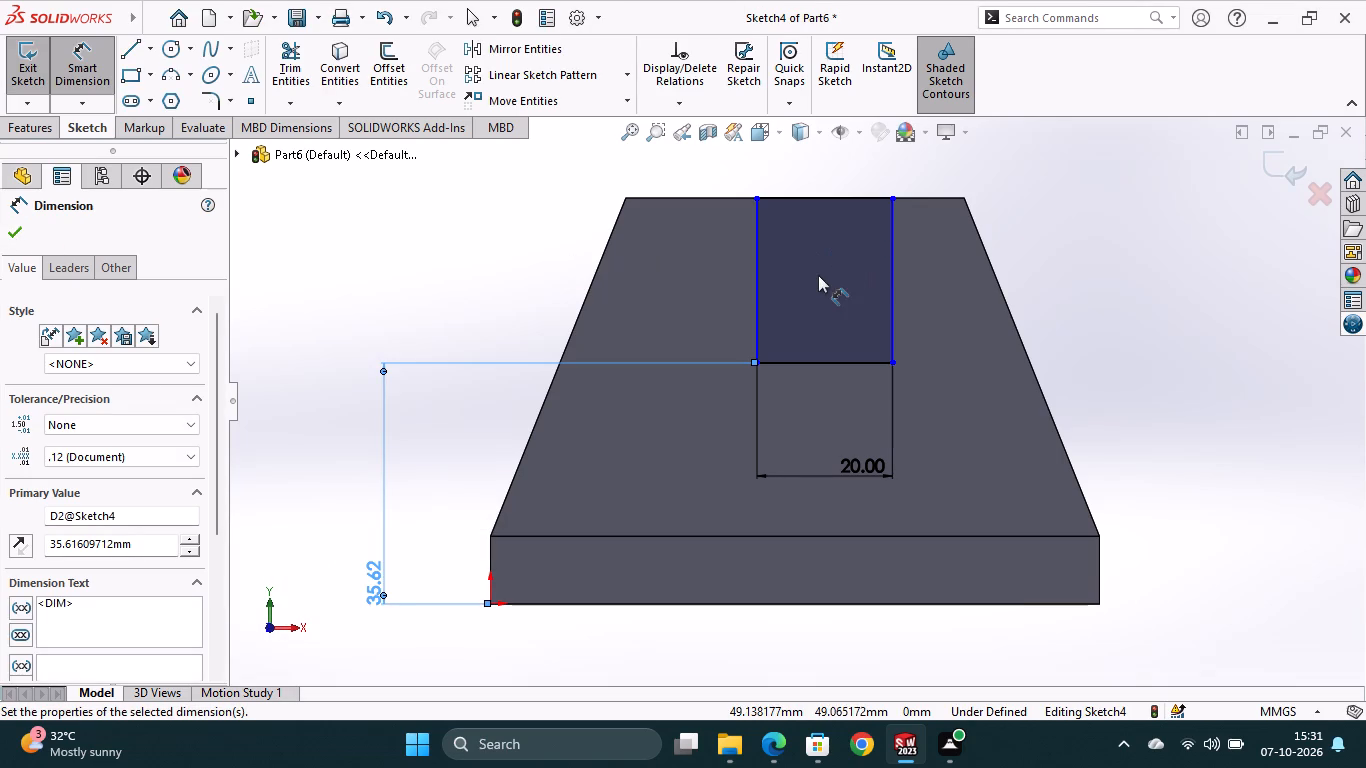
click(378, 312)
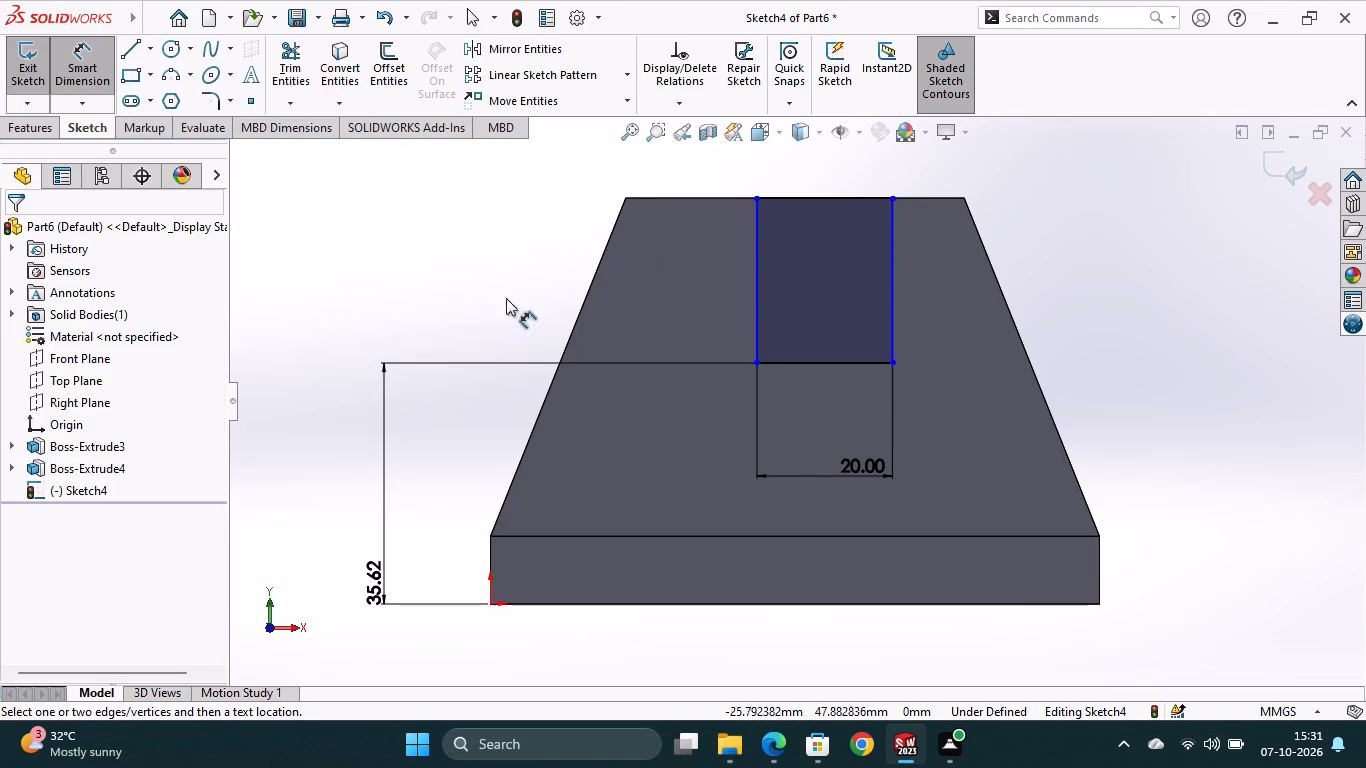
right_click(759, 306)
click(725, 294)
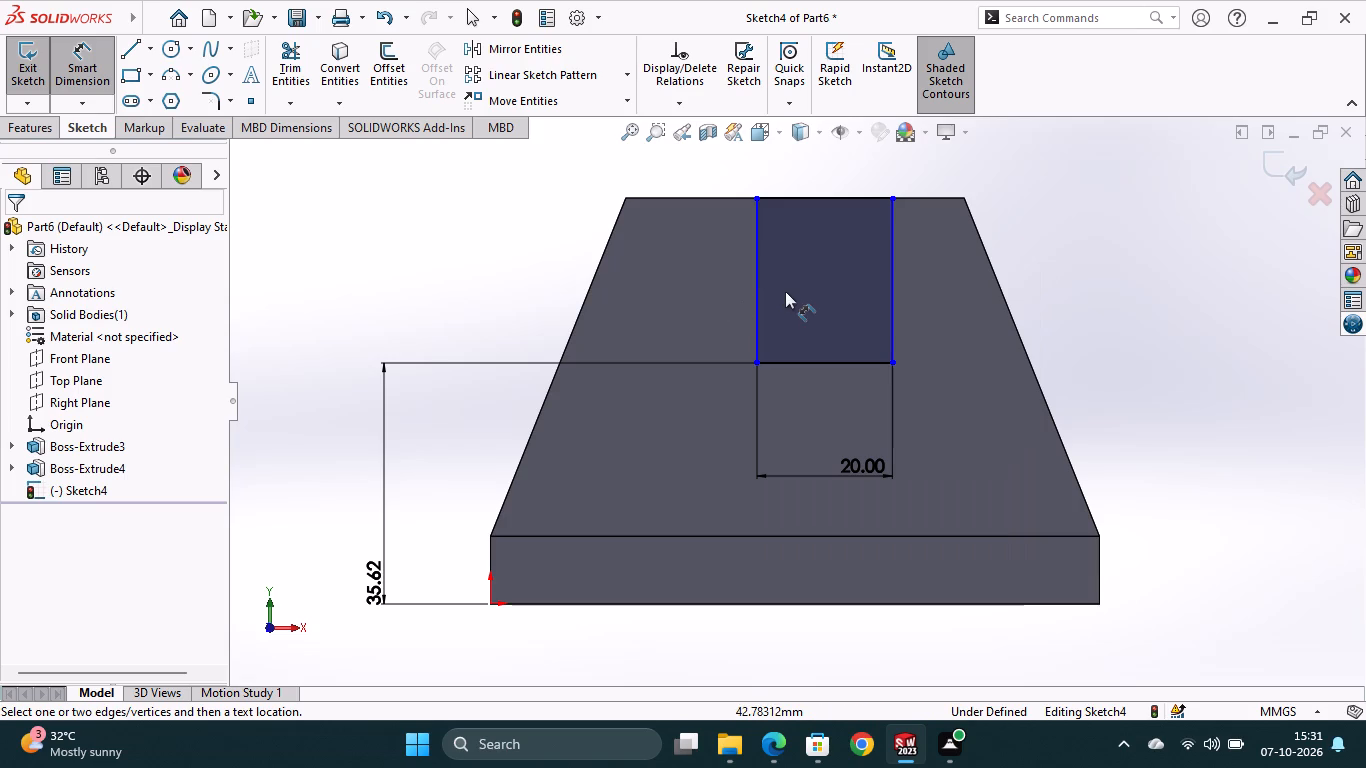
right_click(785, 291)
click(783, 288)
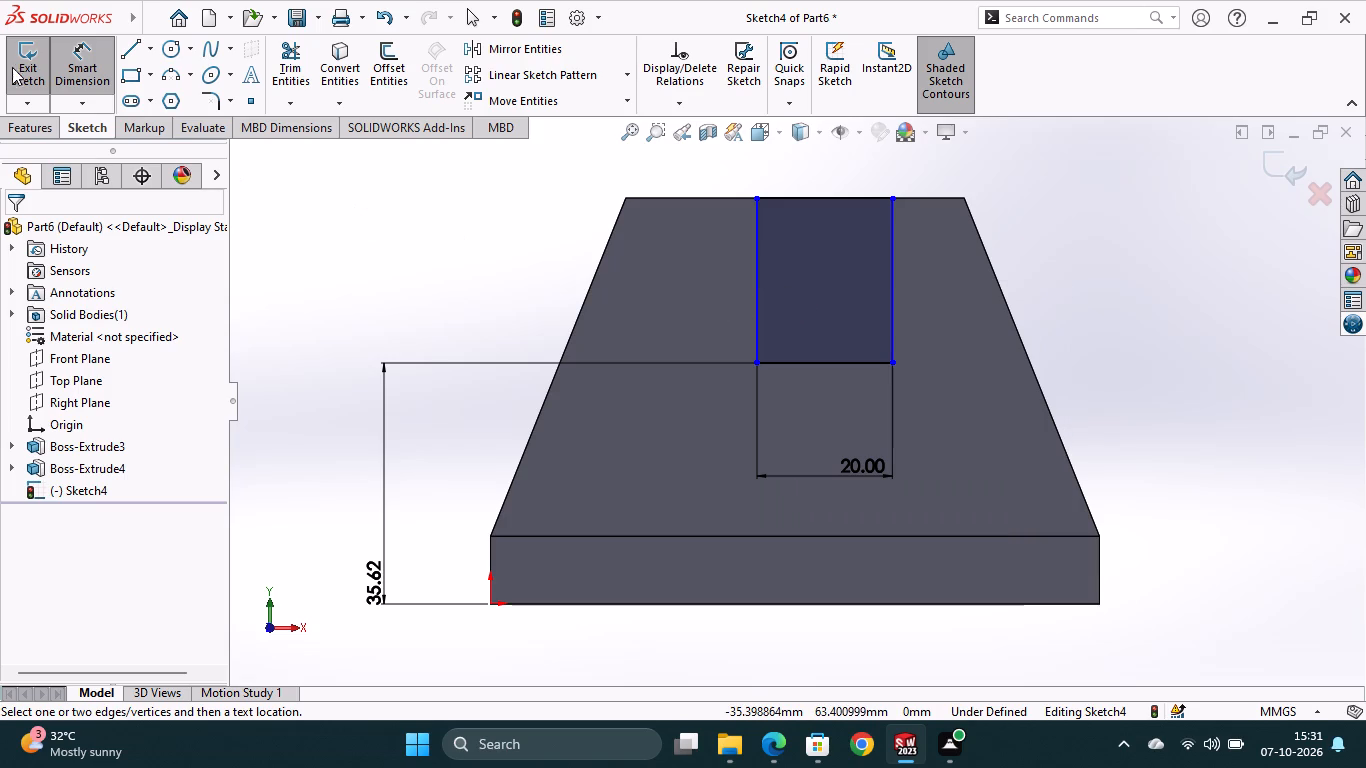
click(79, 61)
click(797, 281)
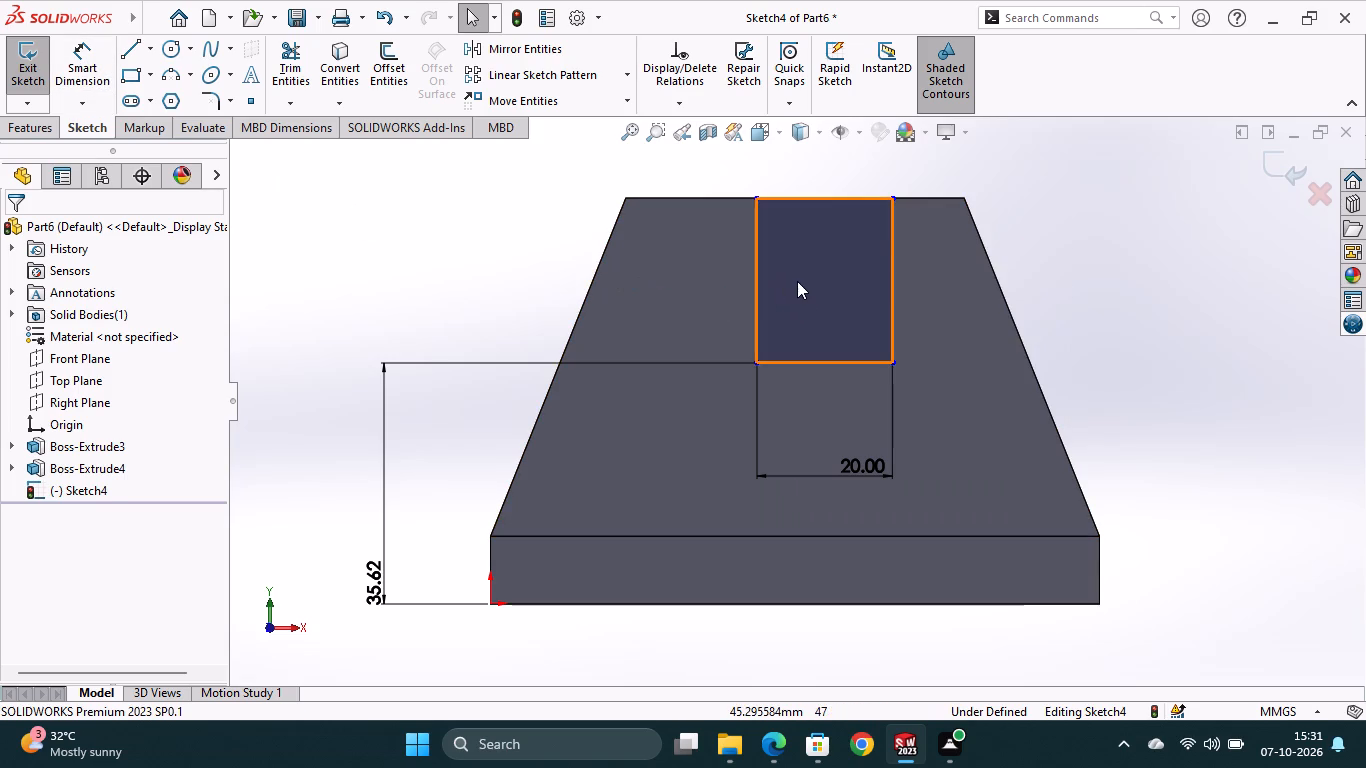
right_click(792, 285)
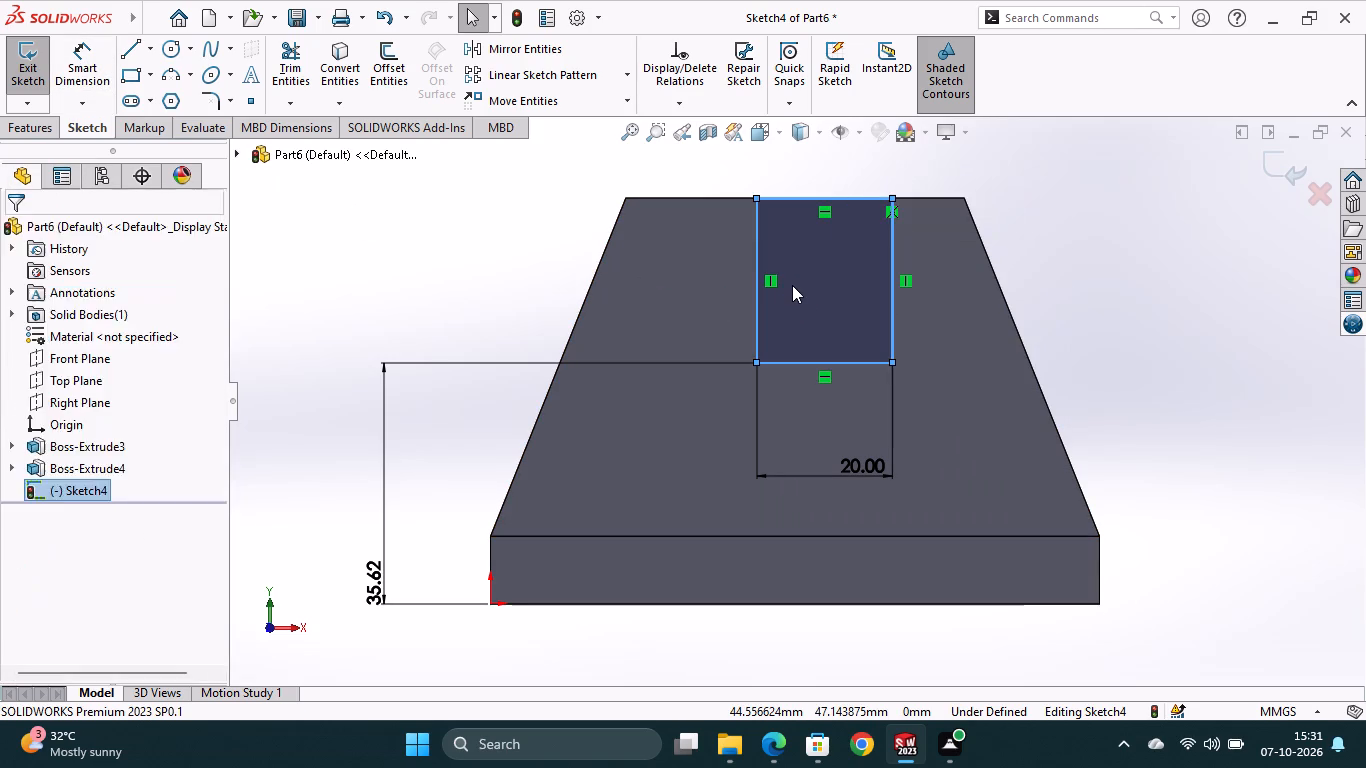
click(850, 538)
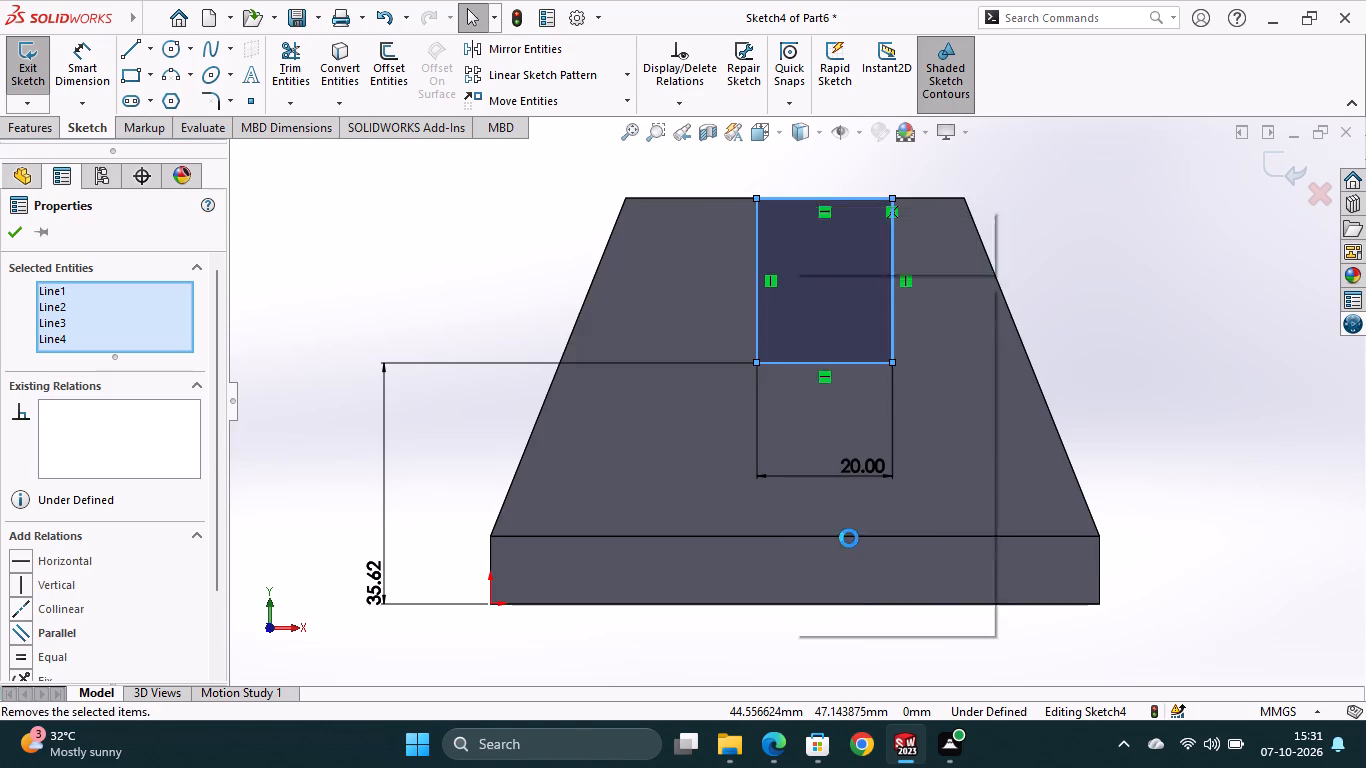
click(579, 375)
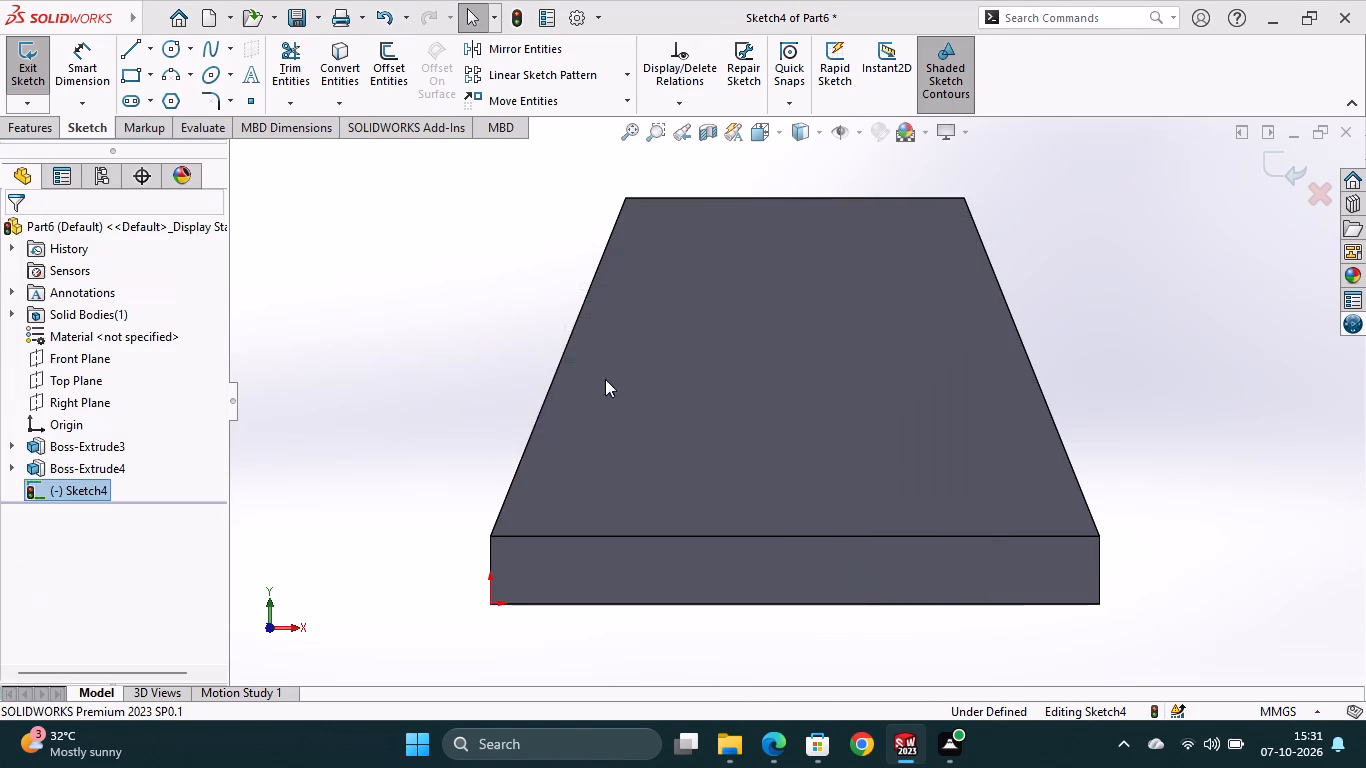
Sketch a circle of about 23.8 mm radius centred near the upright's vertical midline, reaching past its top edge.
click(163, 48)
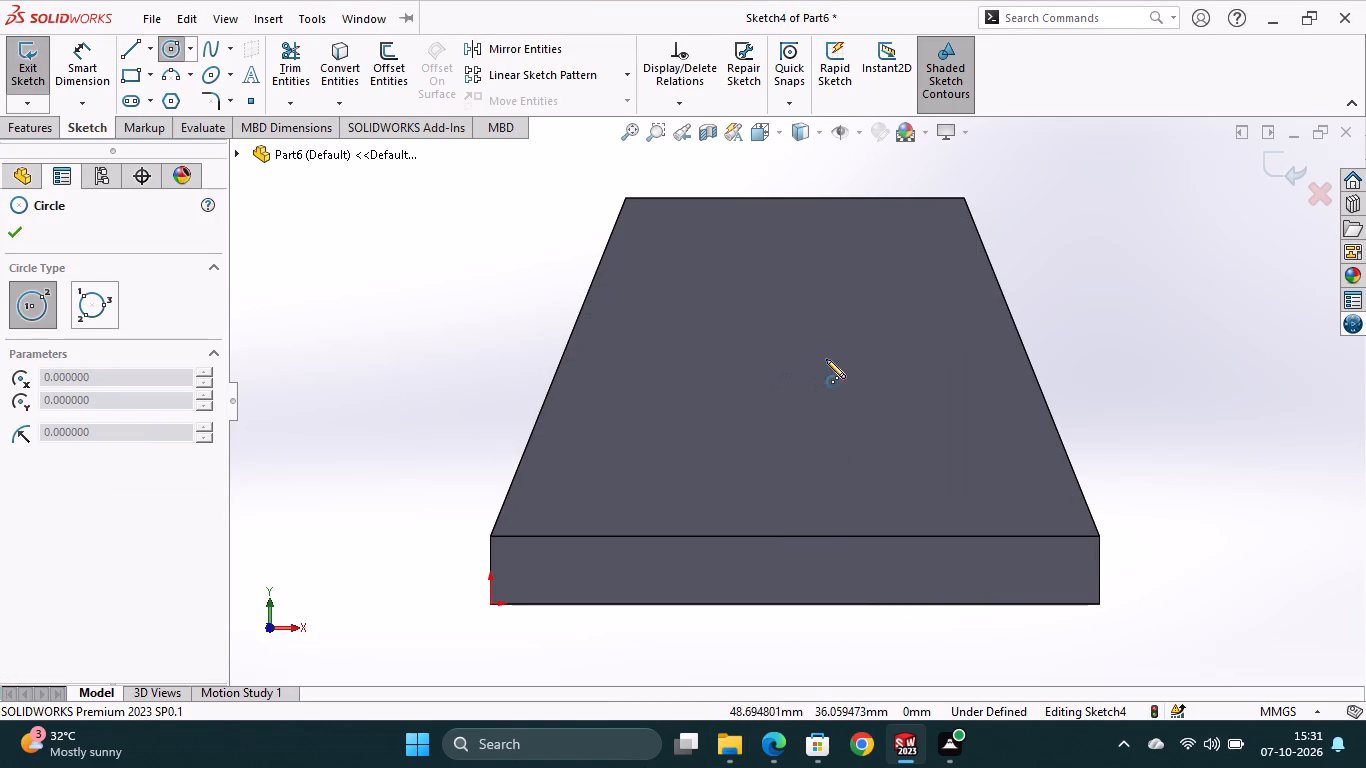
click(797, 336)
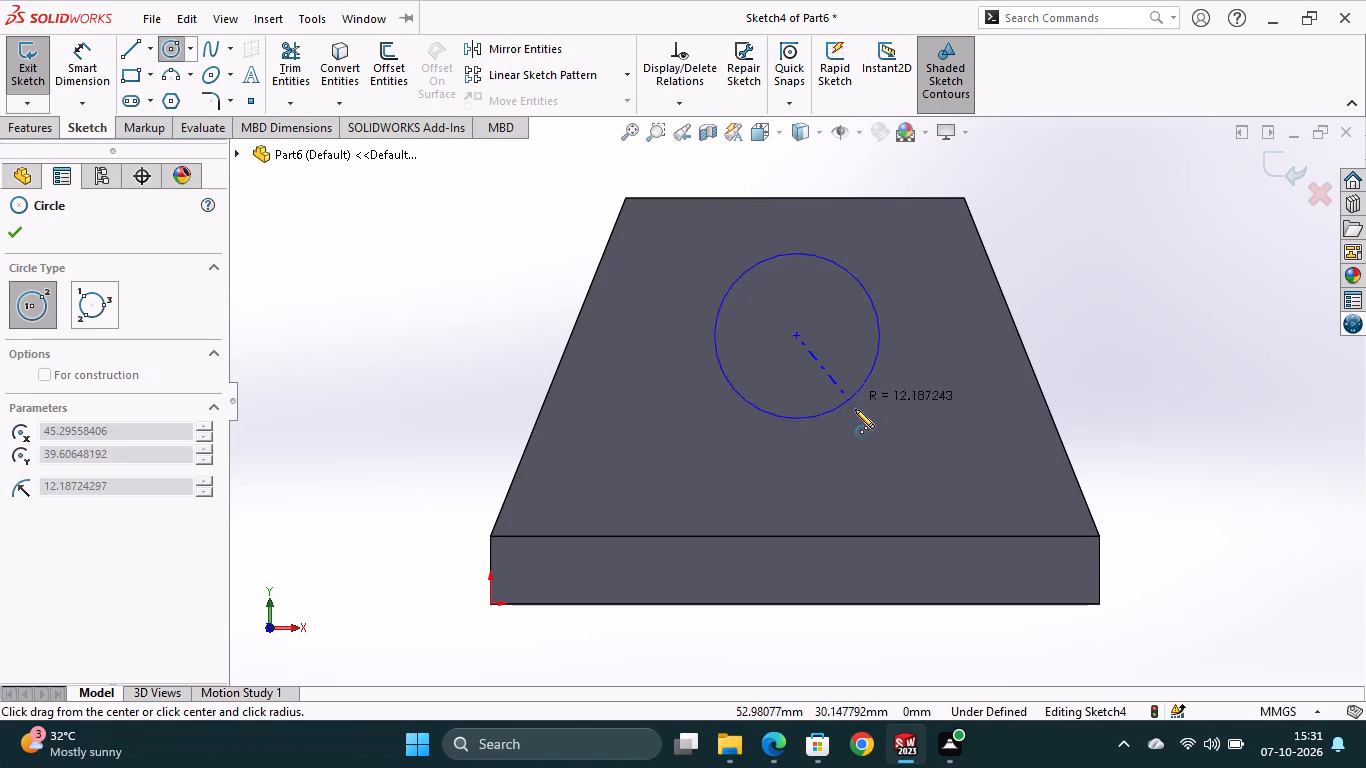
click(896, 463)
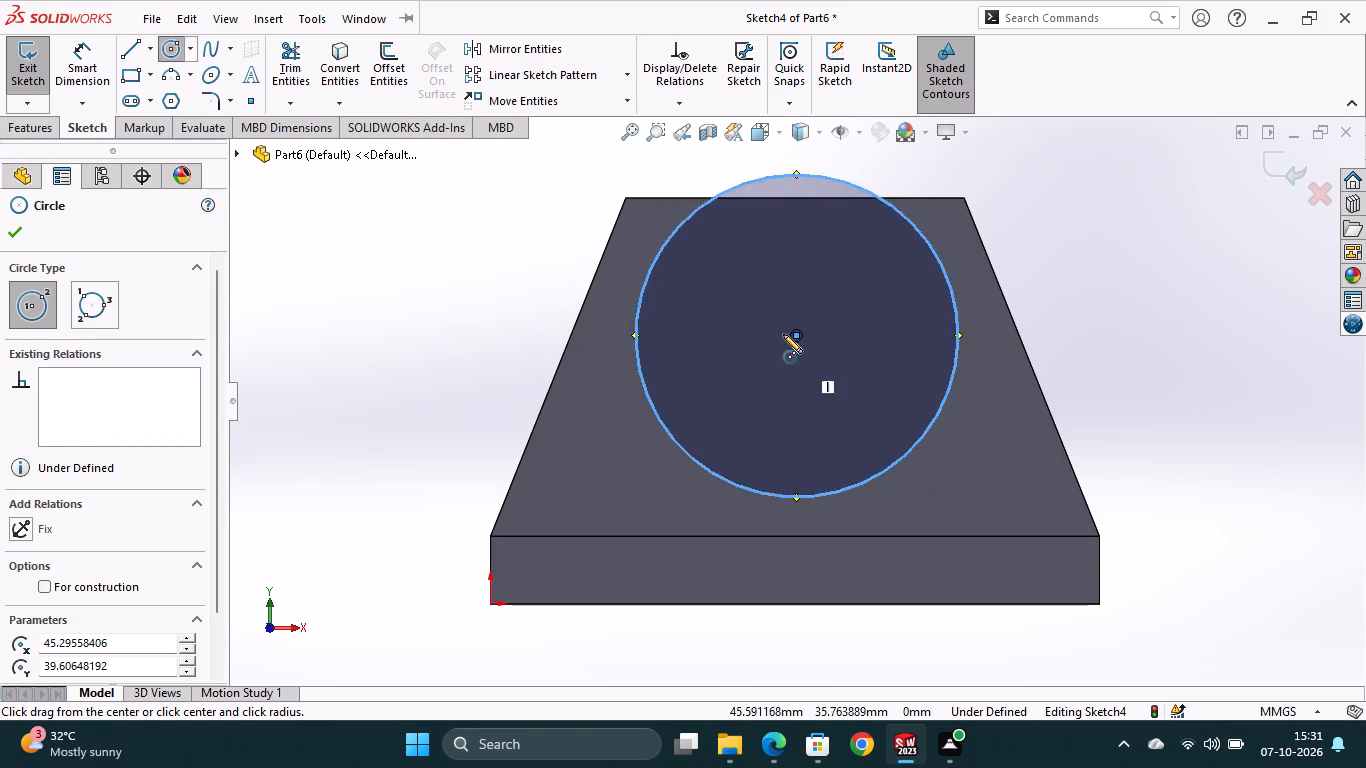
click(18, 234)
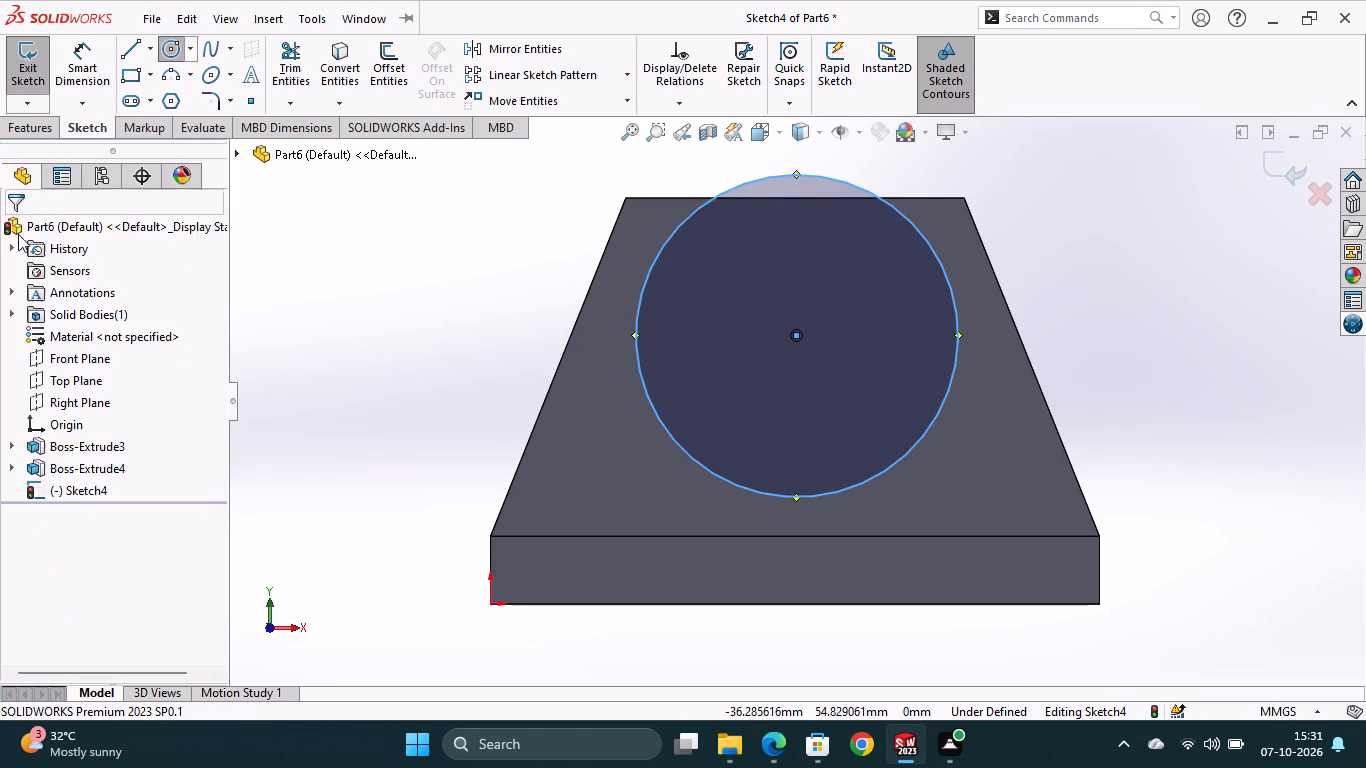
Dimension the circle's centre vertically from the origin at the base's lower corner and set the distance to 45 mm.
click(79, 74)
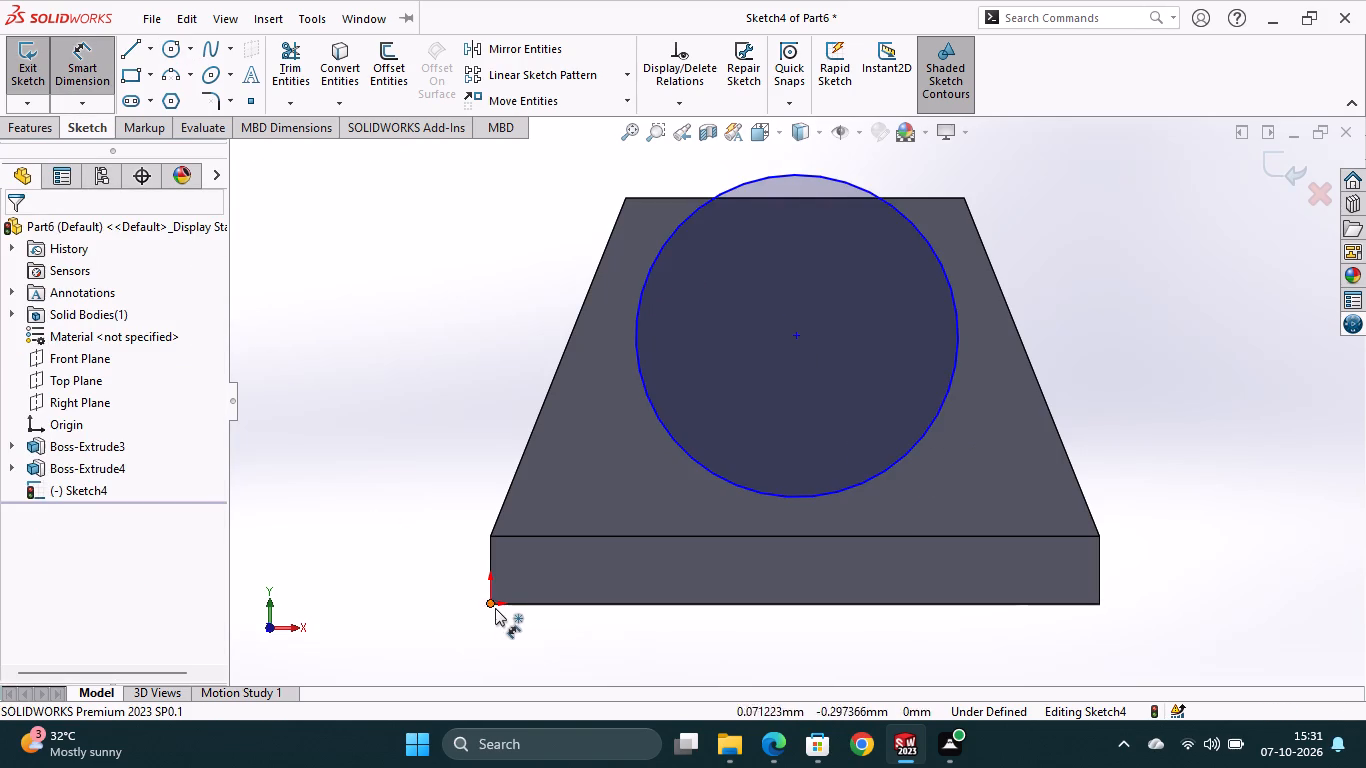
click(491, 601)
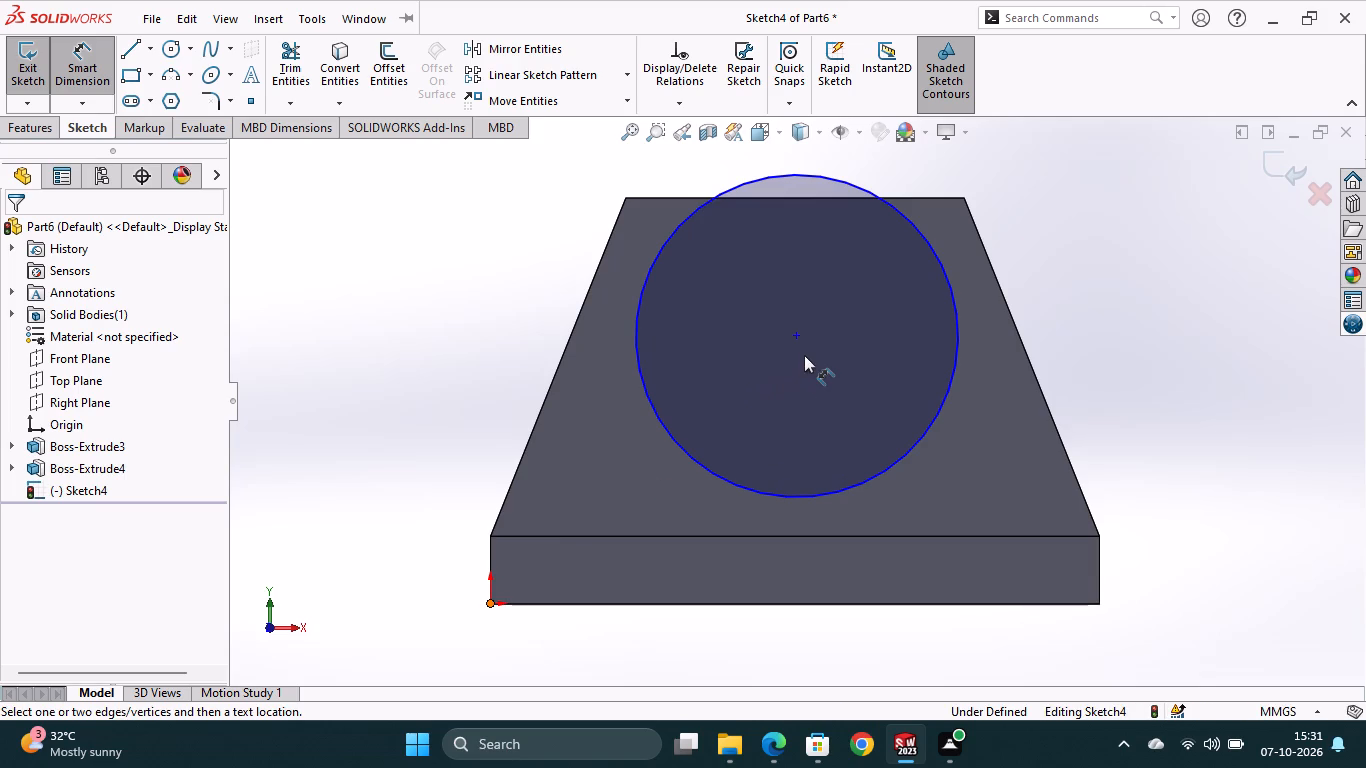
click(798, 342)
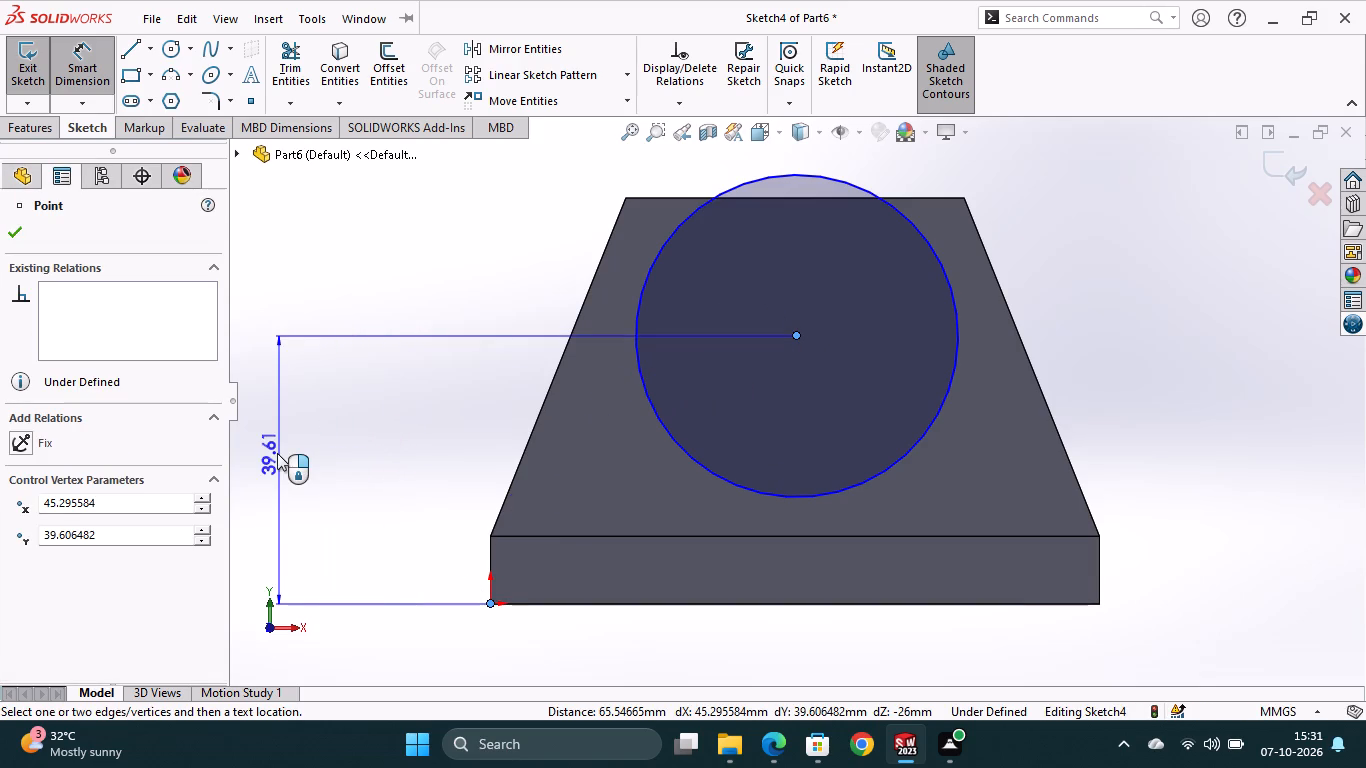
click(277, 453)
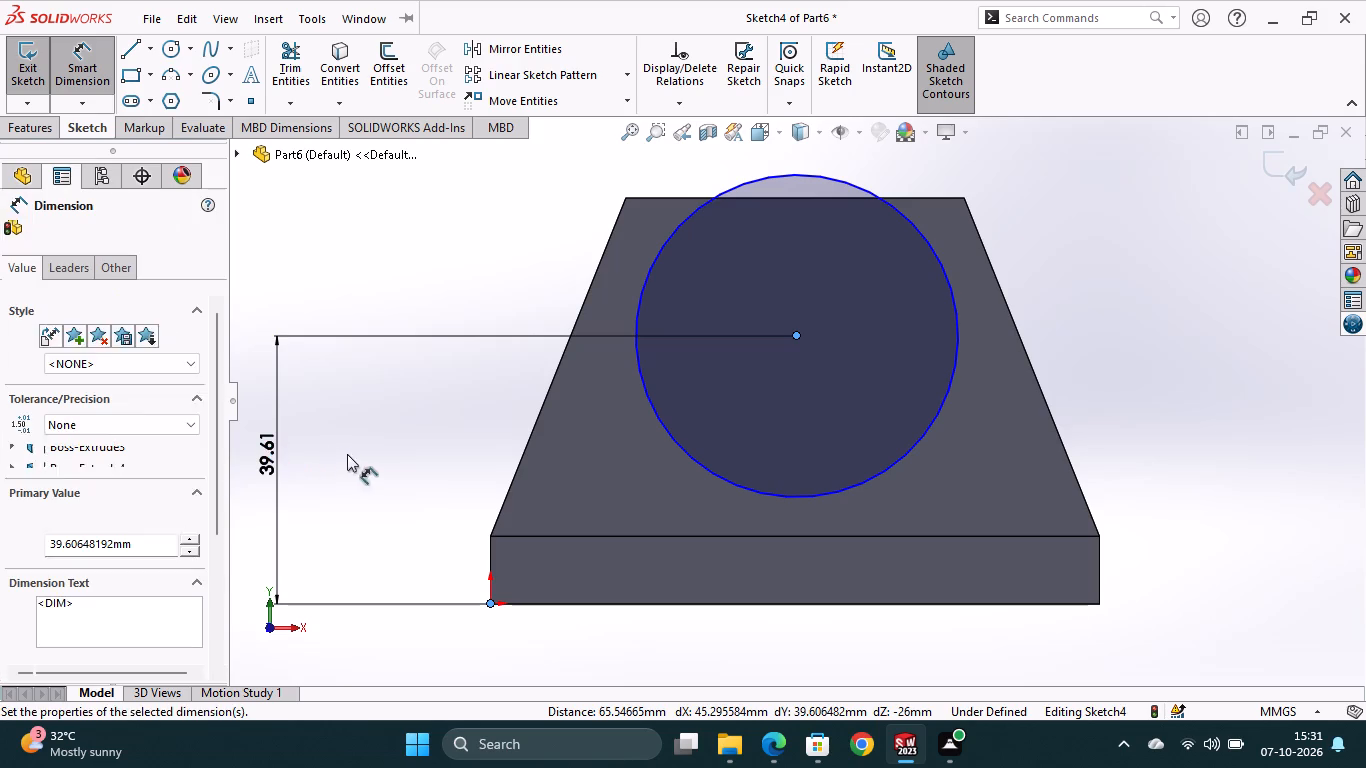
text(45)
key(Return)
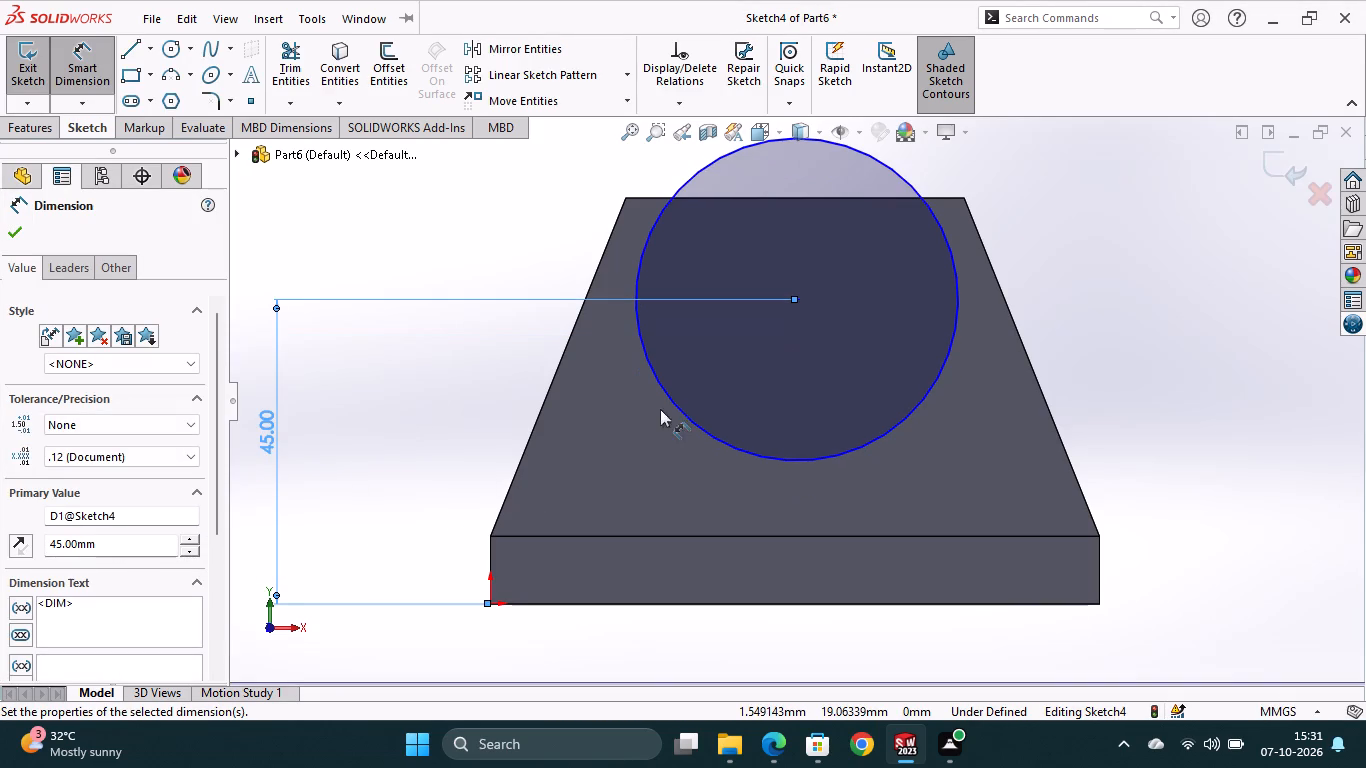
click(796, 299)
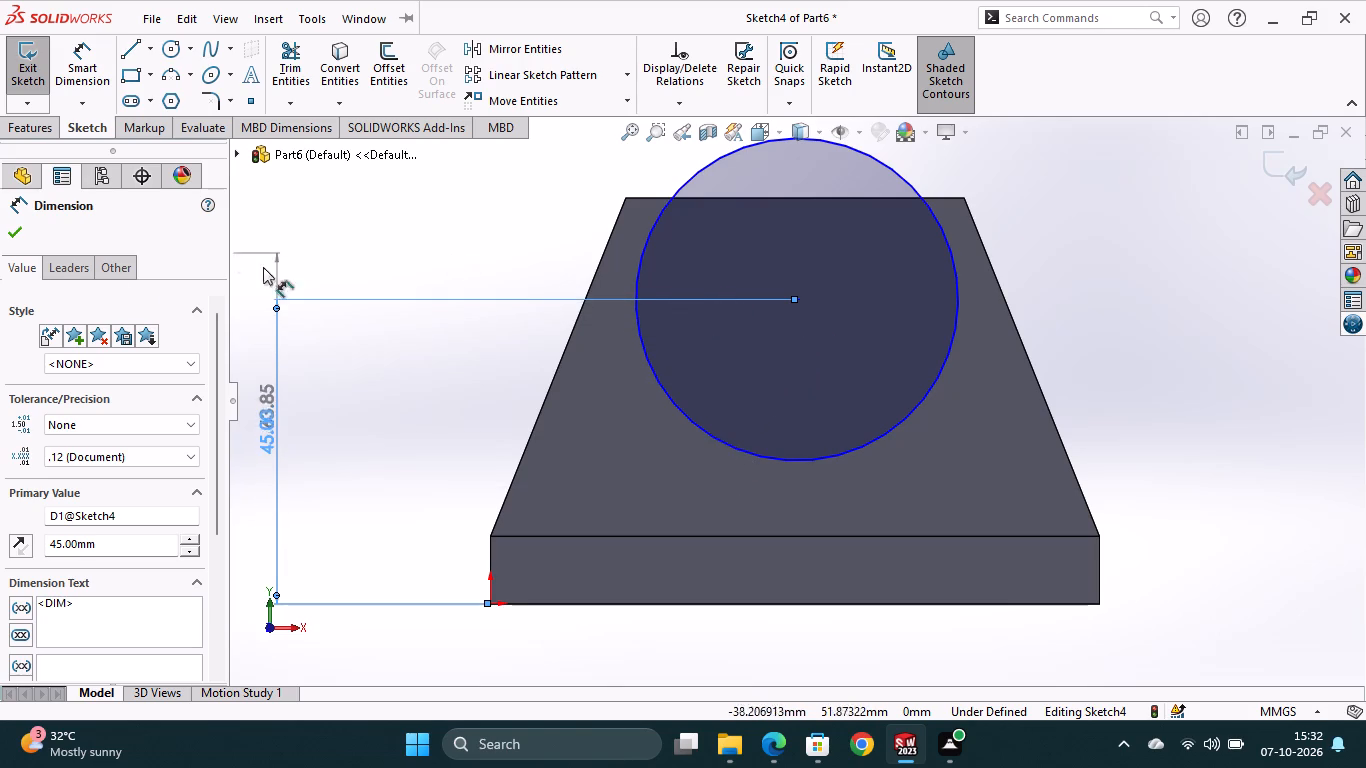
key(Escape)
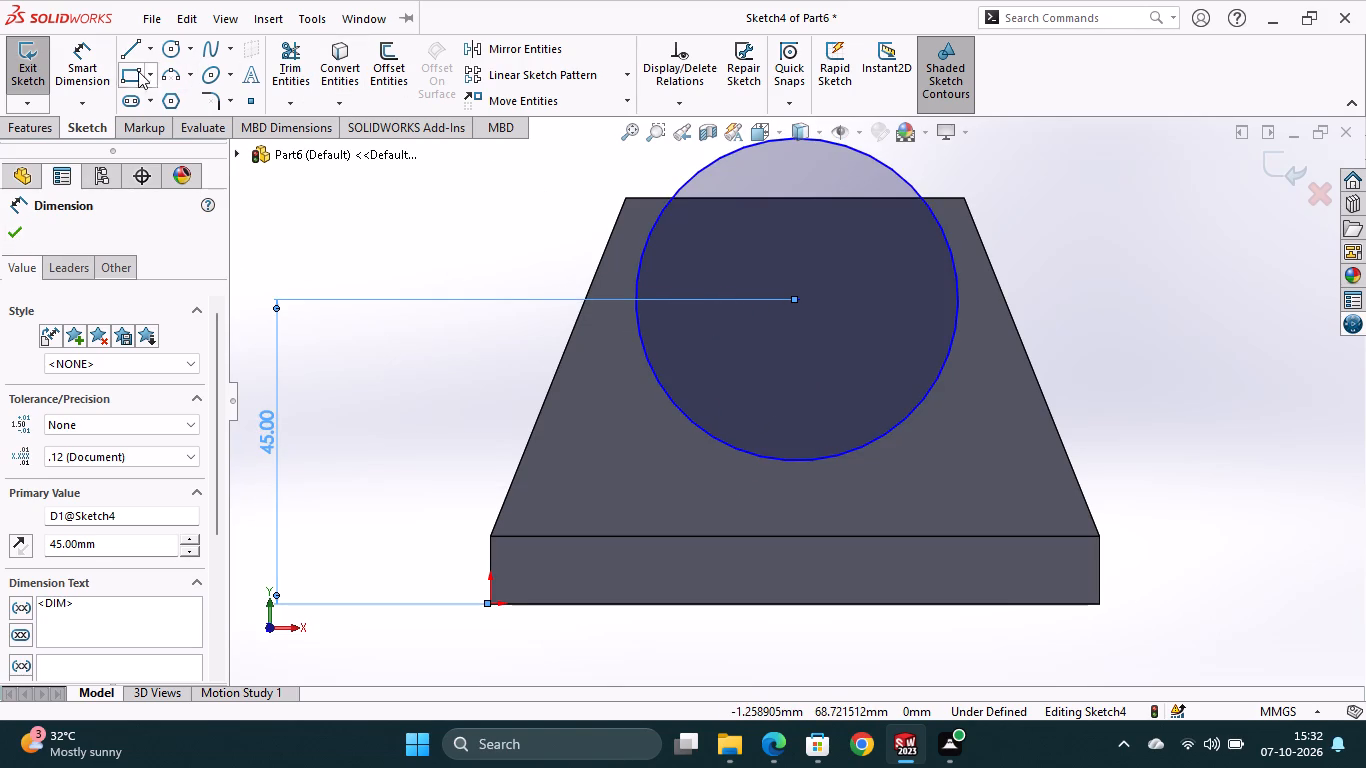
Dimension the circle's centre horizontally from the origin at the base's lower corner and set the distance to 45 mm.
click(87, 68)
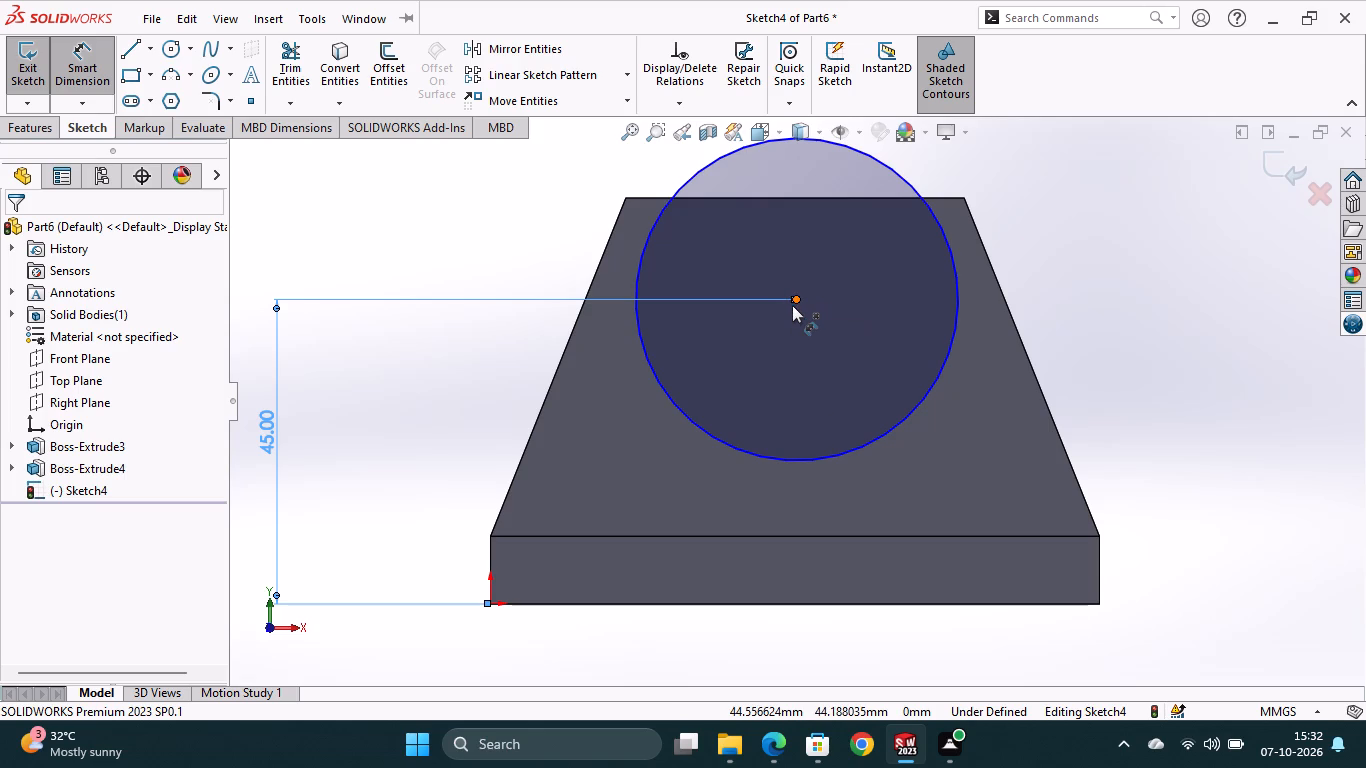
click(792, 305)
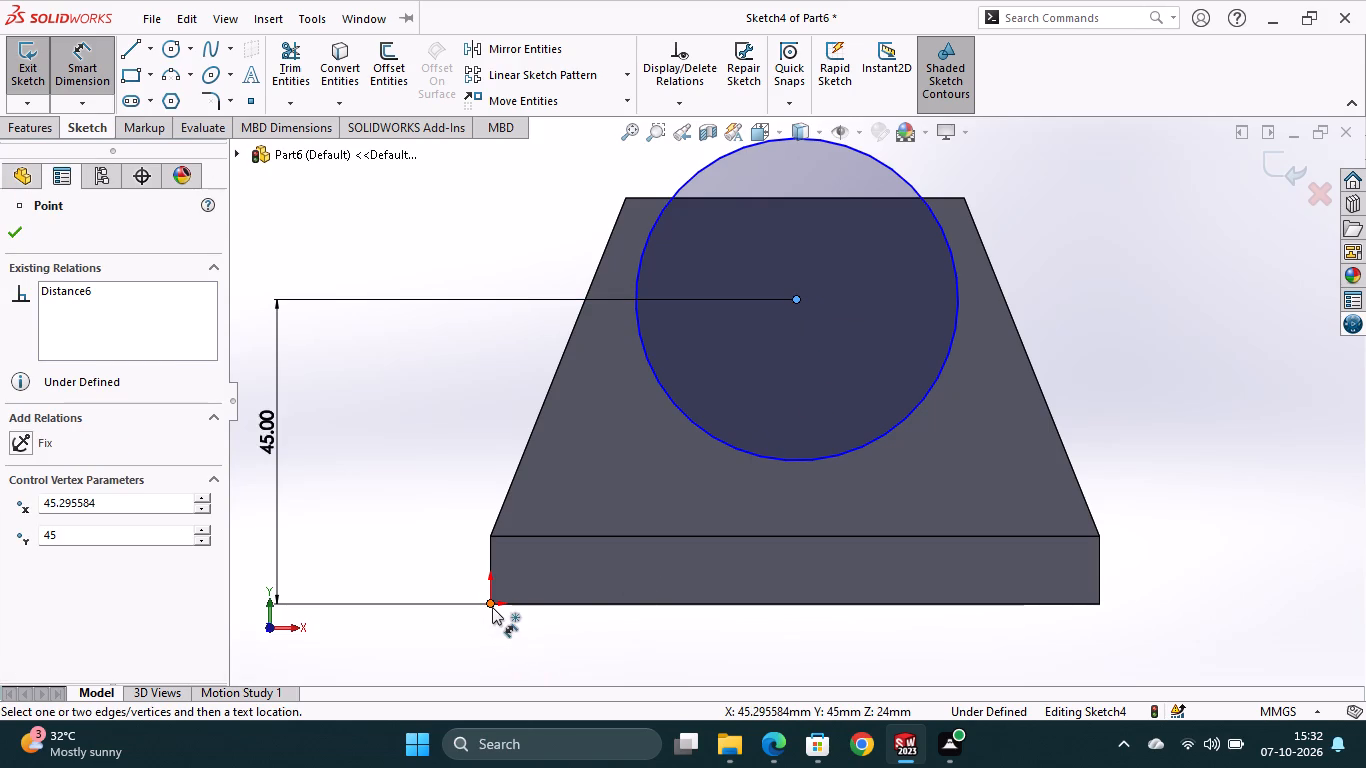
click(492, 603)
click(562, 671)
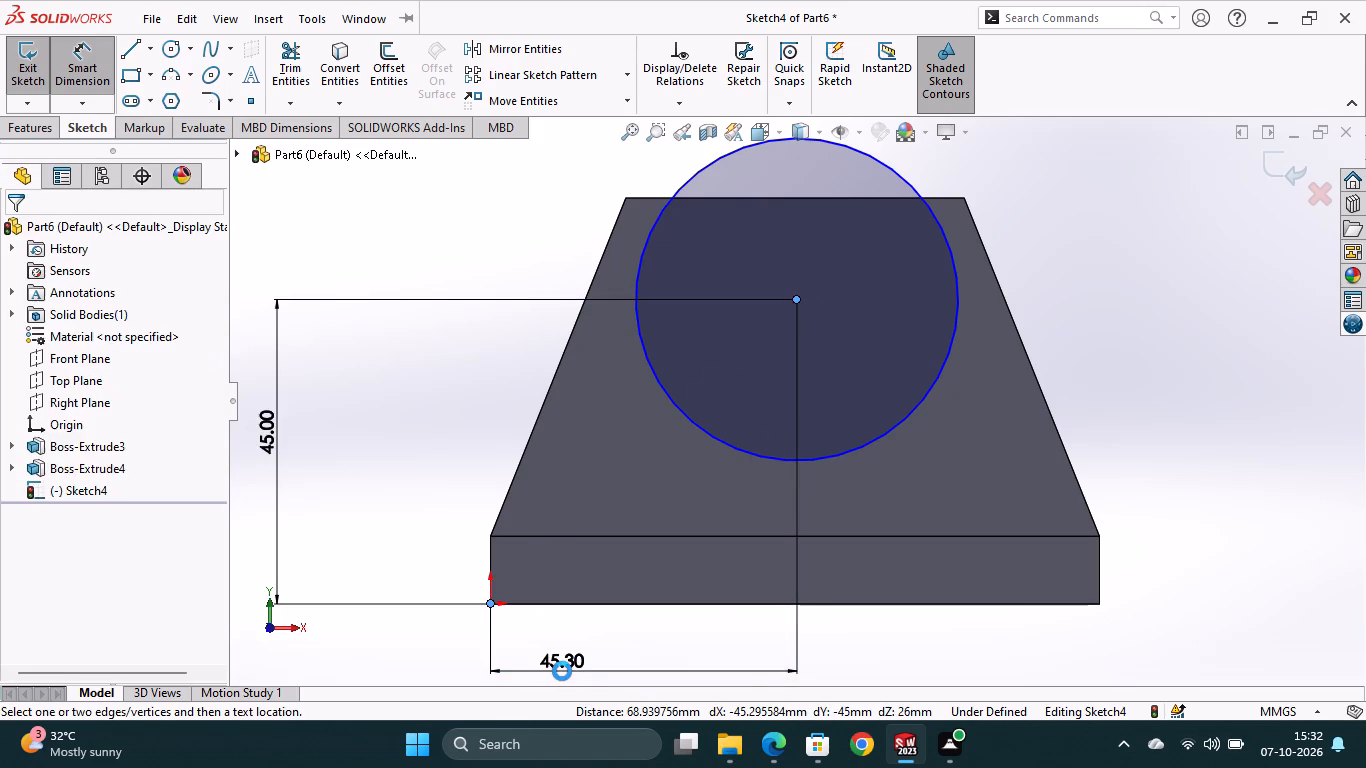
text(45)
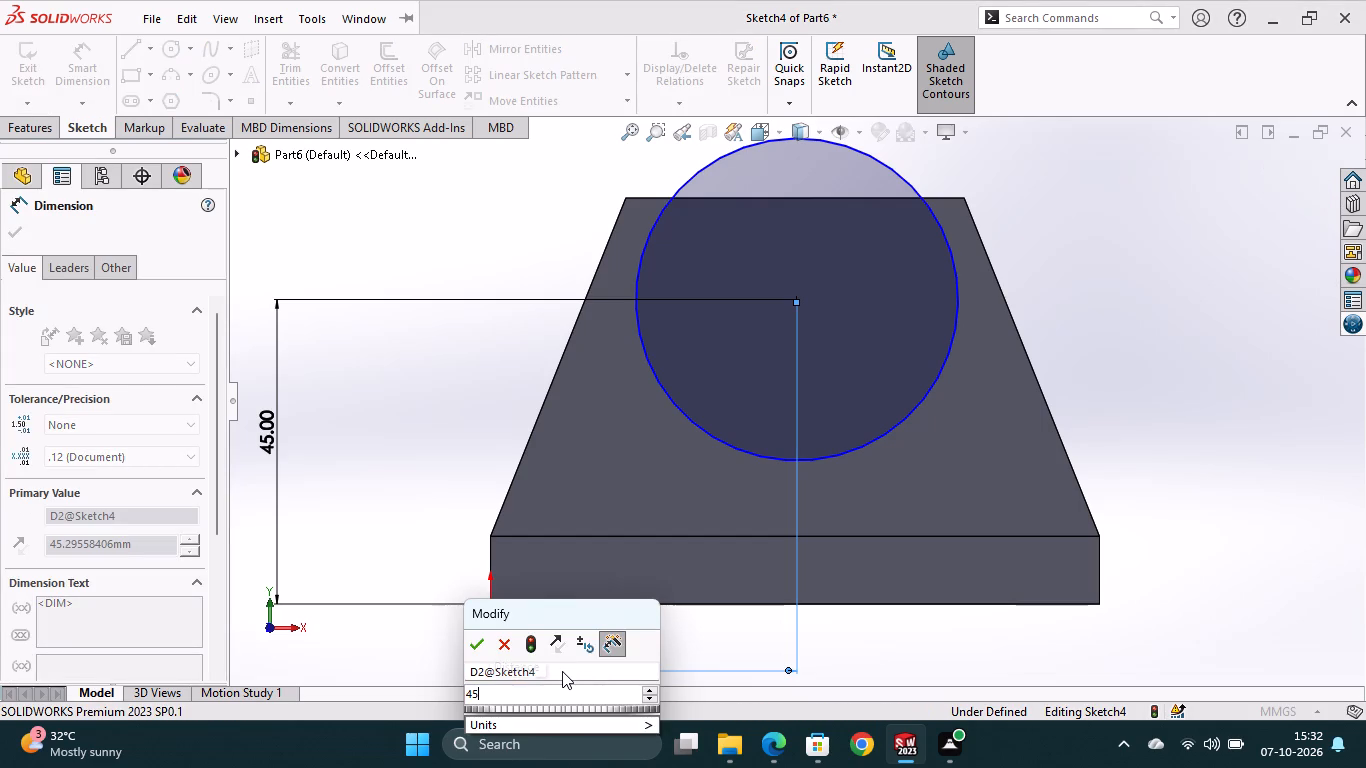
key(Return)
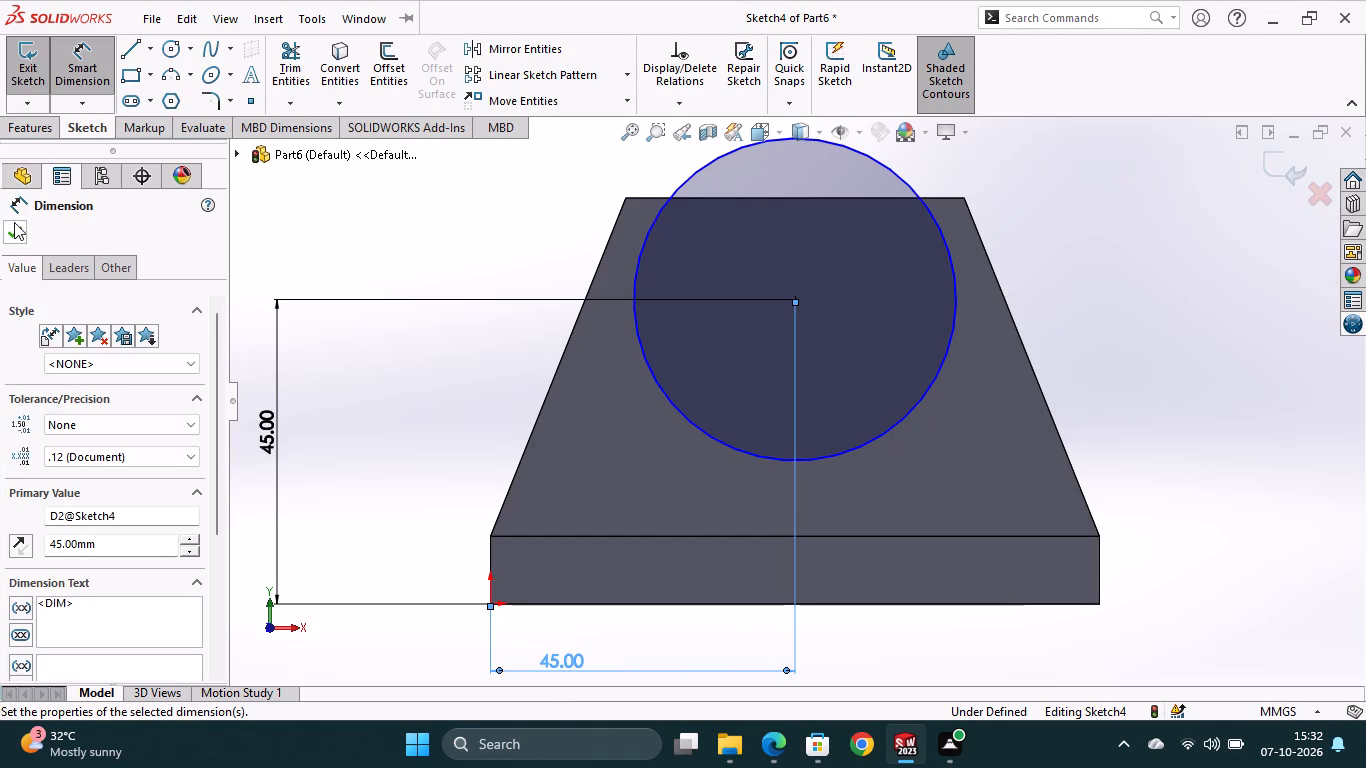
Dimension the circle's diameter and set it to 40 mm.
click(701, 427)
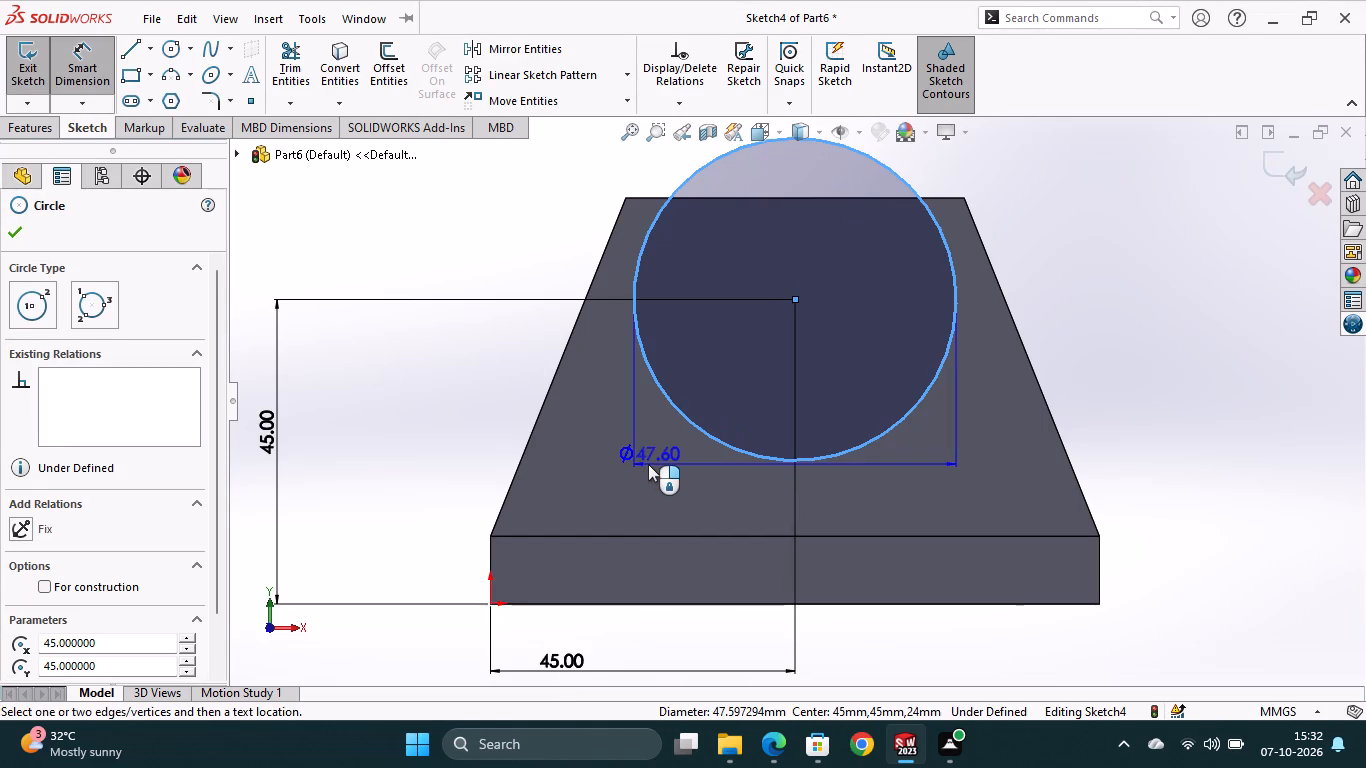
text(40)
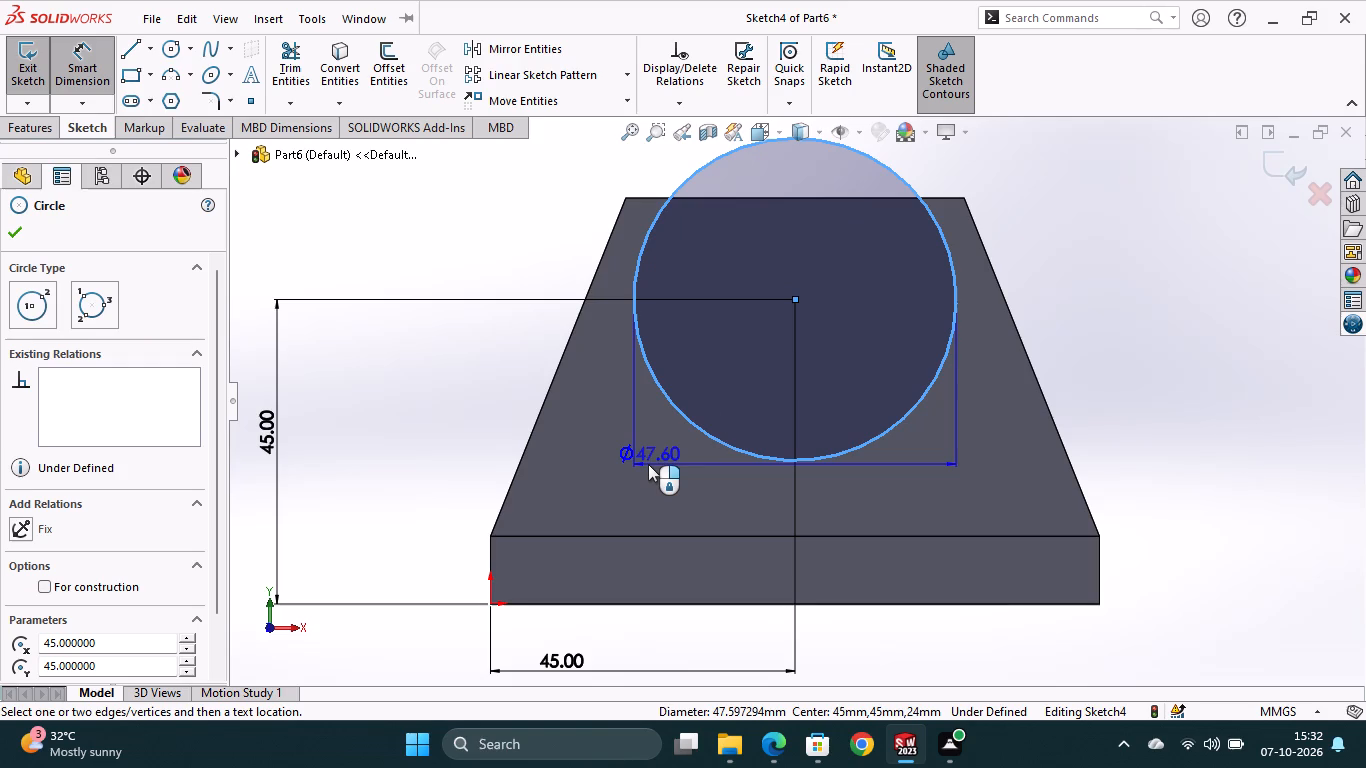
click(648, 464)
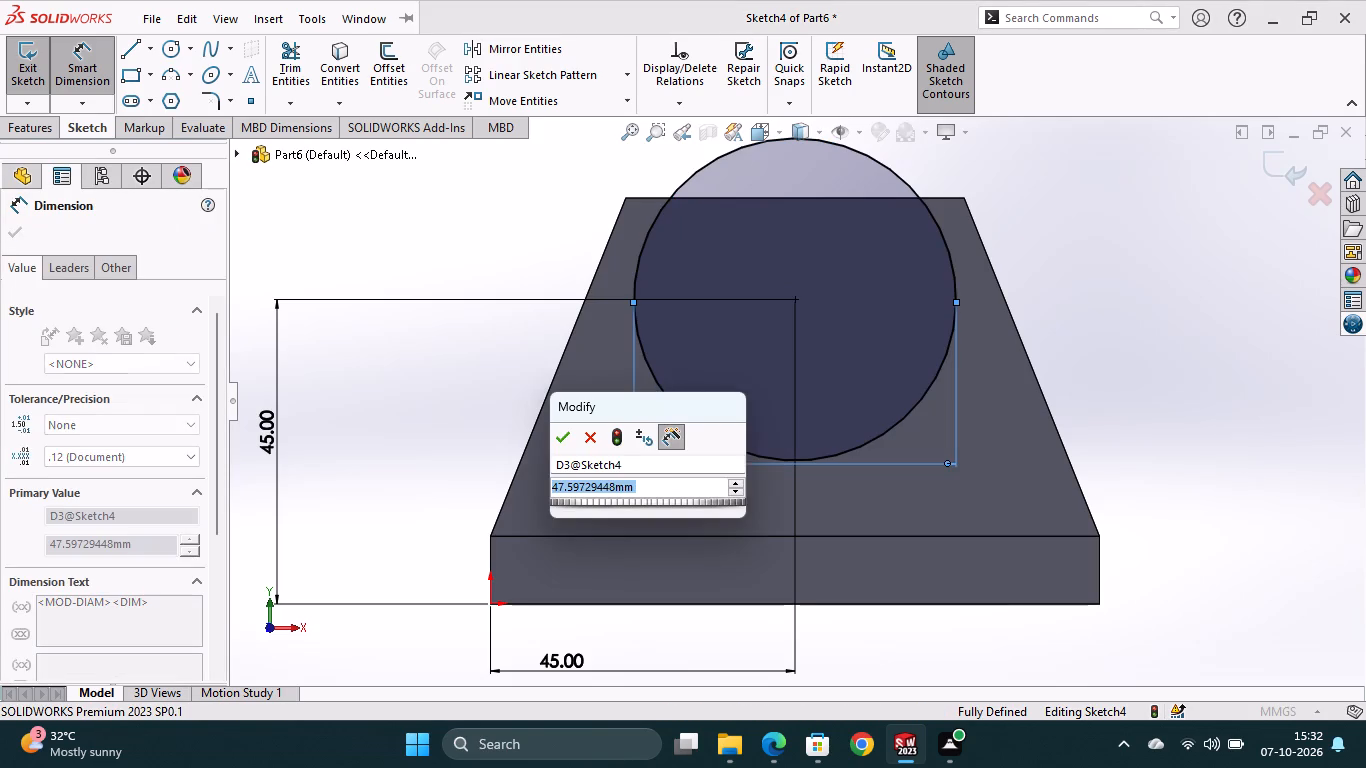
text(40)
key(Return)
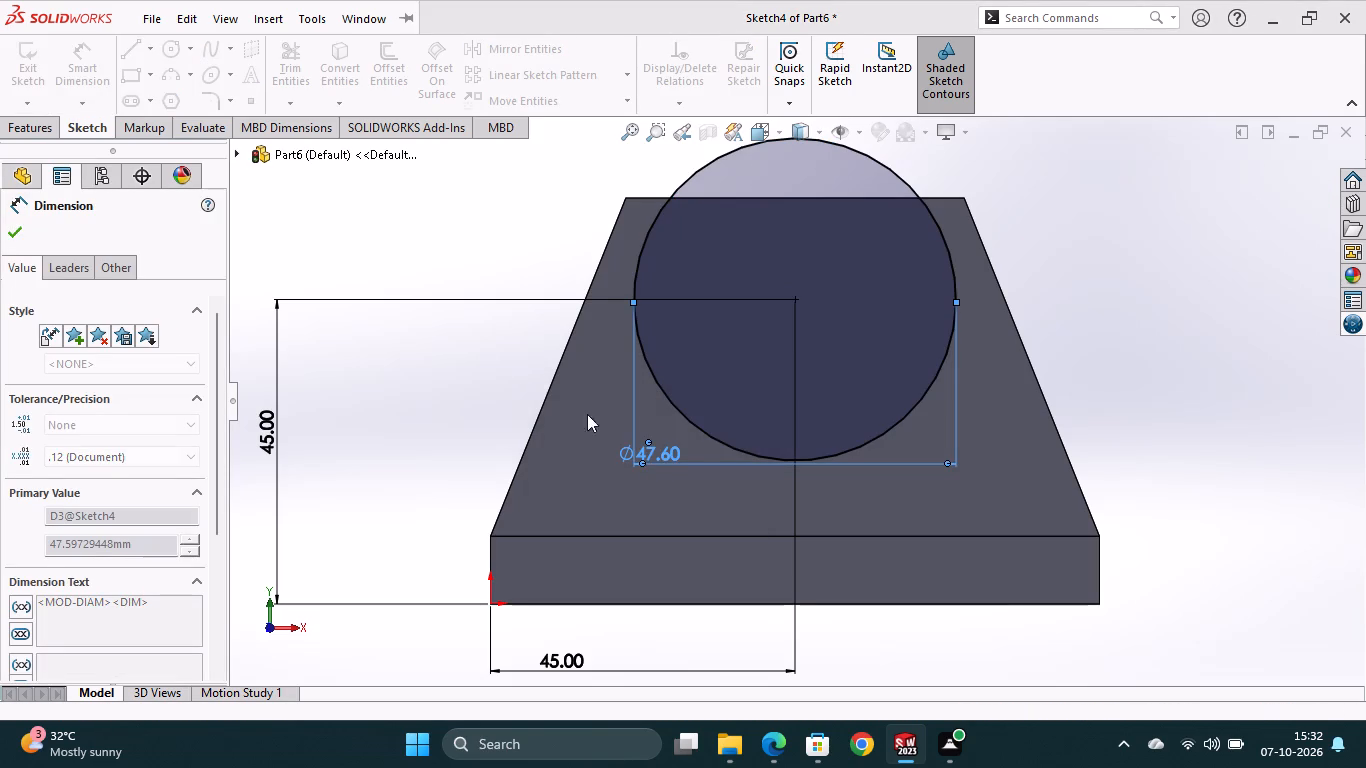
click(13, 236)
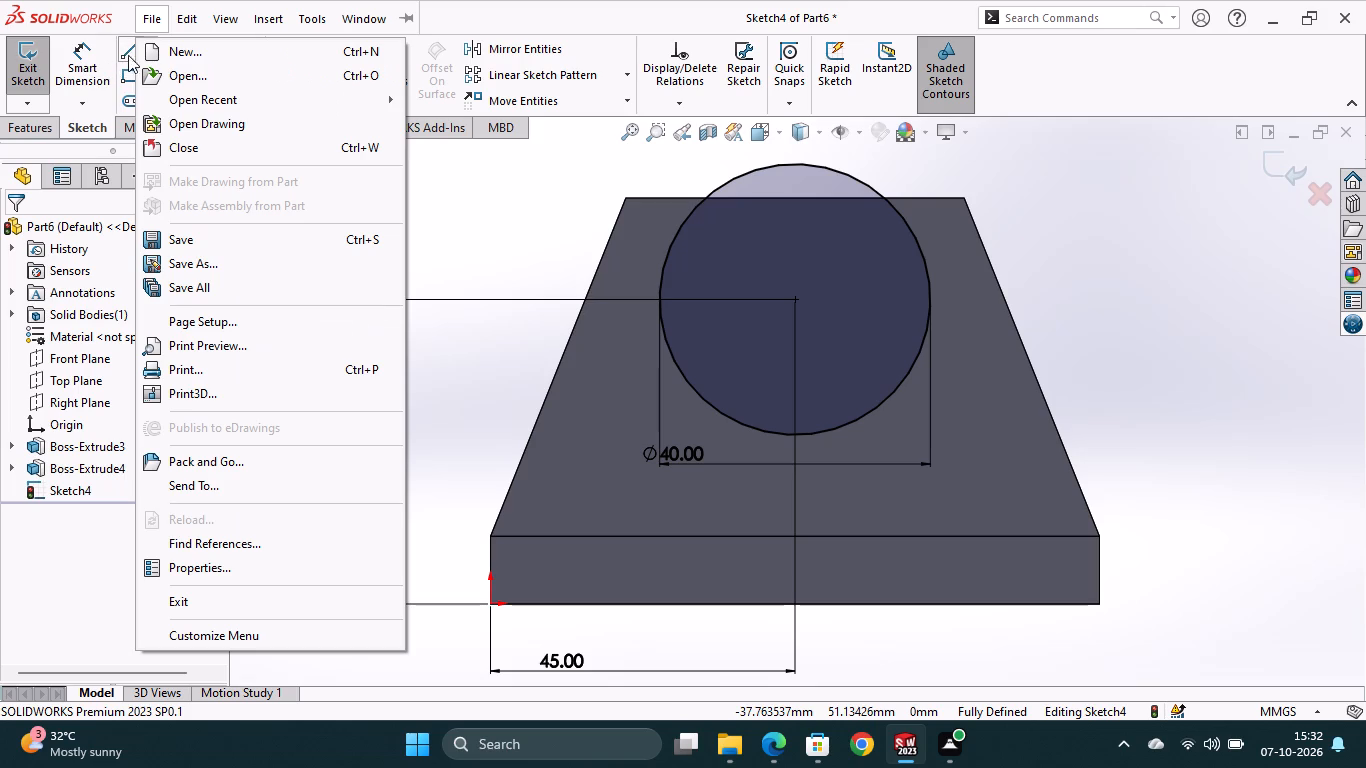
click(494, 220)
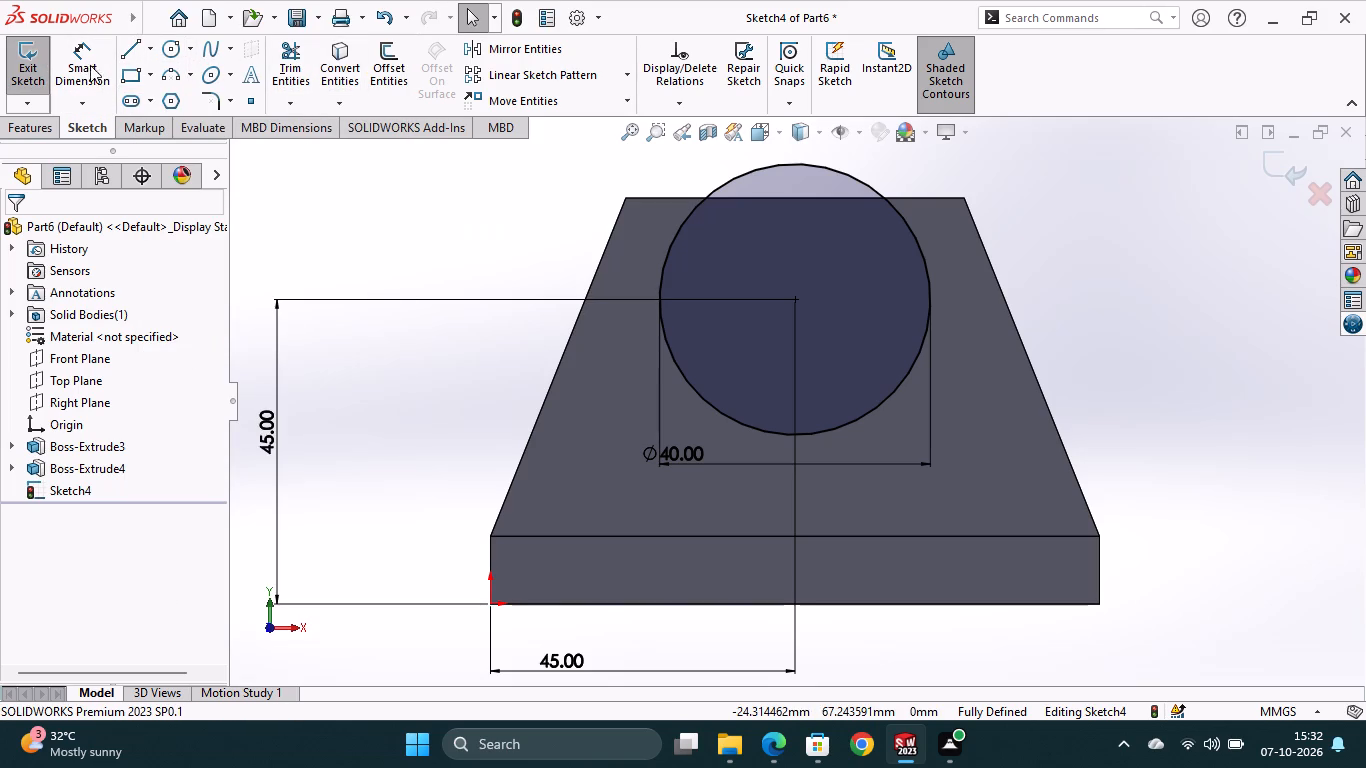
Extrude the circle as a blind boss 24 mm forward from the upright's front face, merged with the body.
click(14, 125)
click(33, 70)
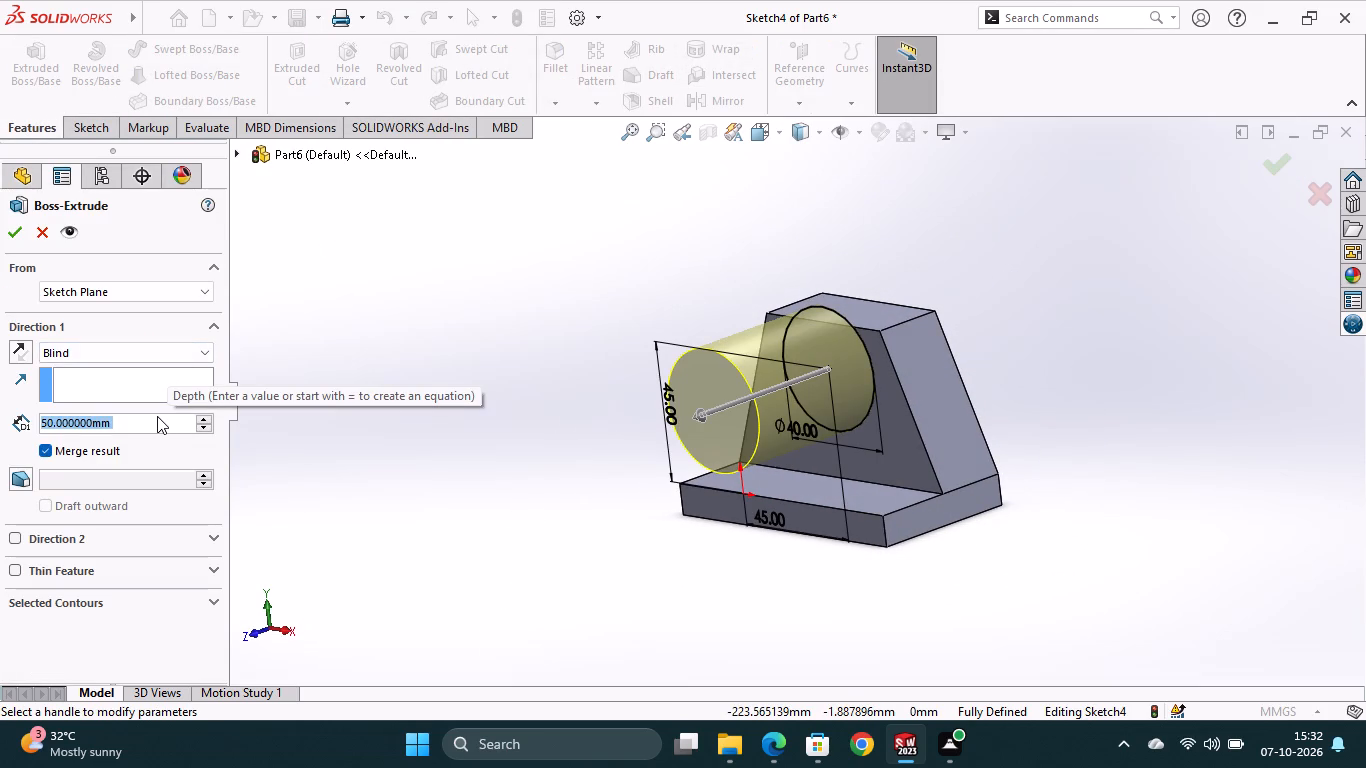
text(24)
key(Return)
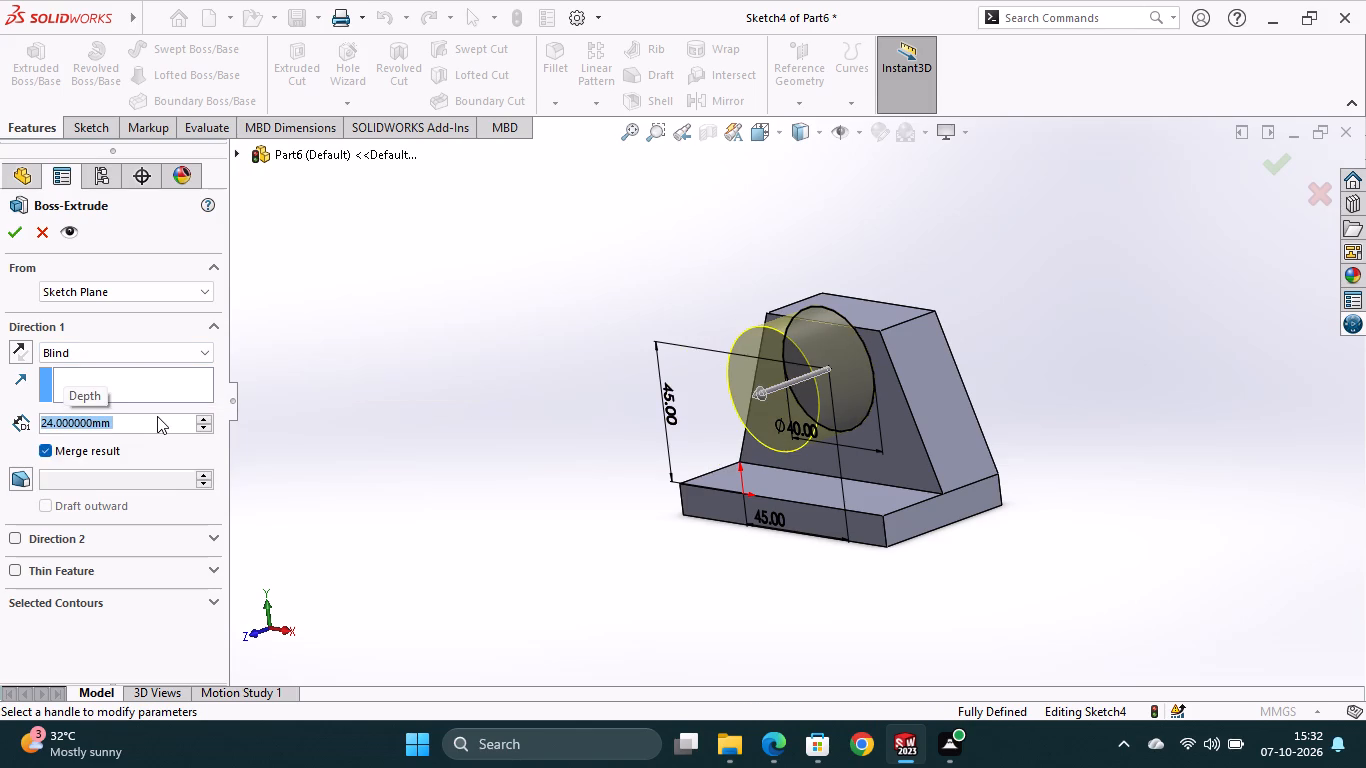
click(7, 228)
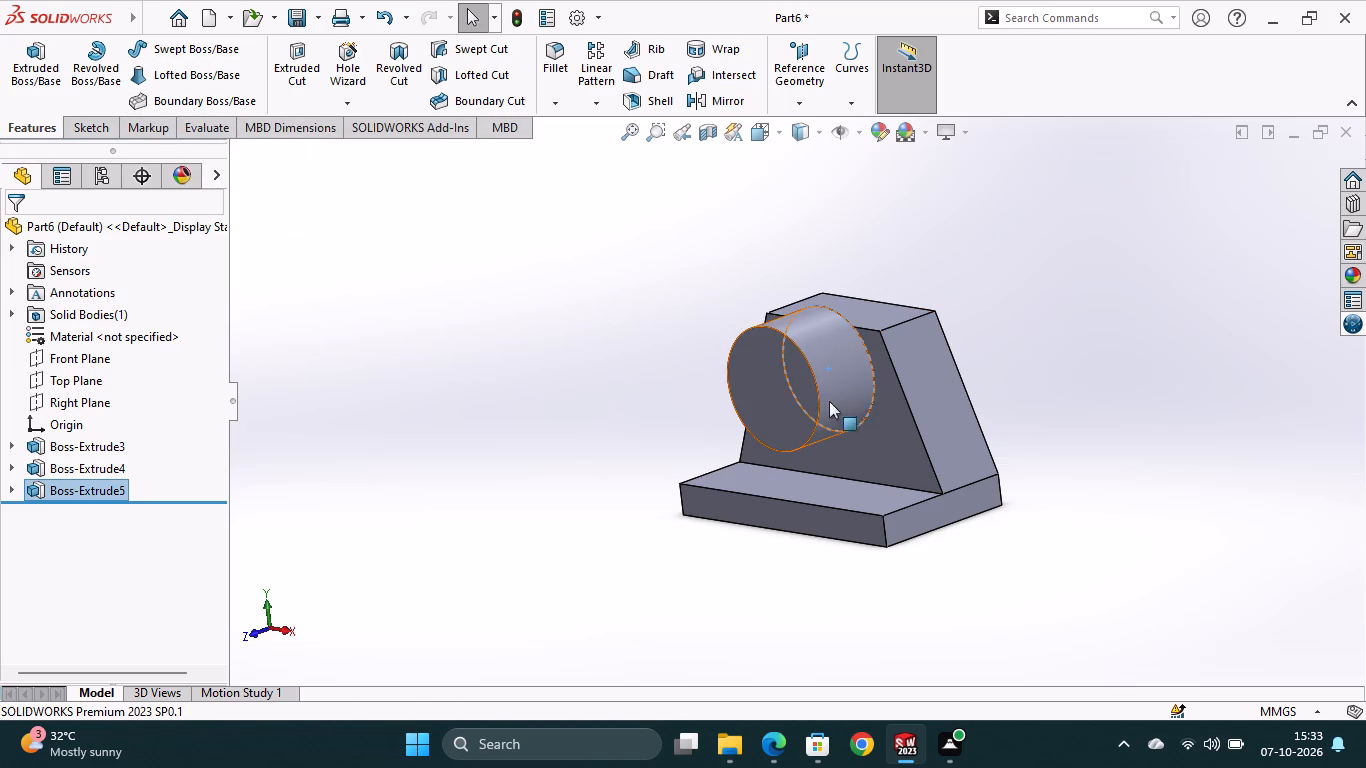
Edit the cylindrical boss's extrusion and set its depth to 26 mm.
right_drag(811, 398, 795, 411)
right_click(821, 374)
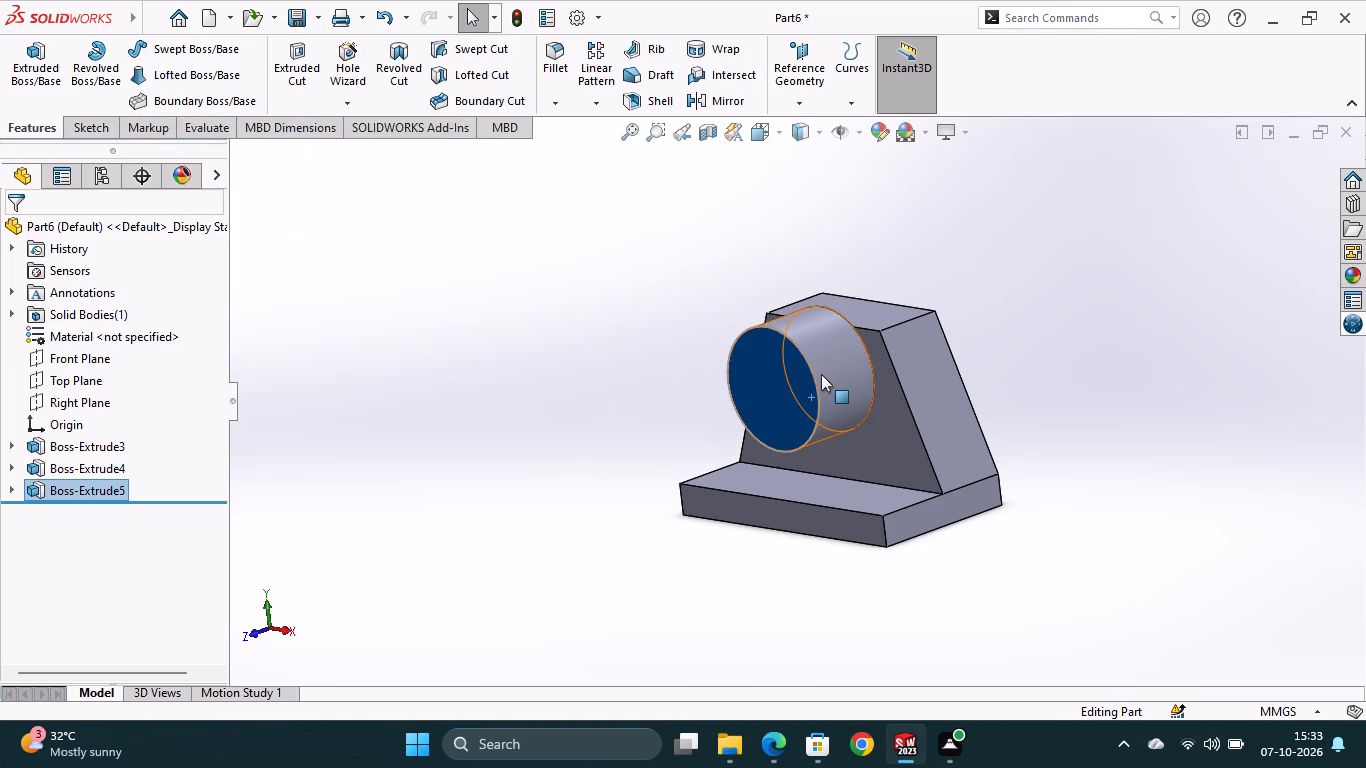
click(835, 239)
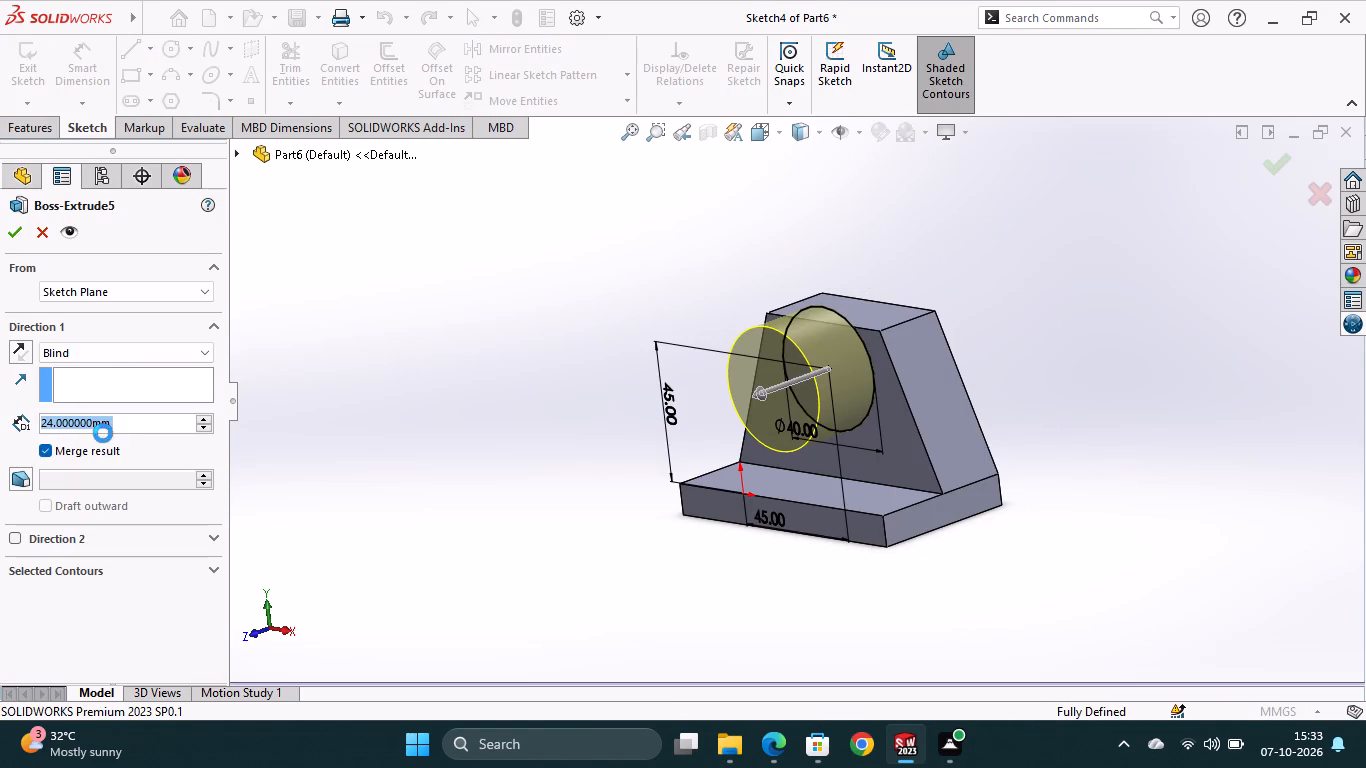
double_click(125, 415)
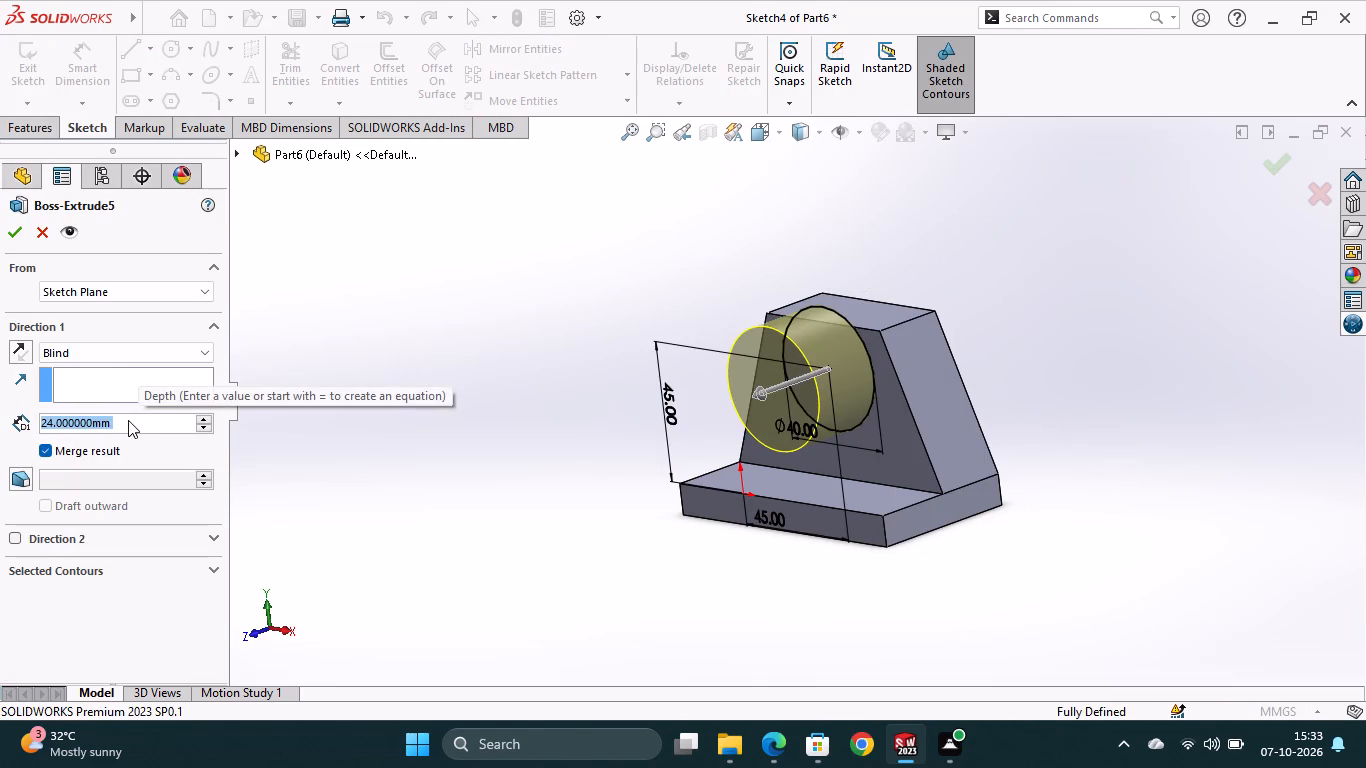
text(26)
key(Return)
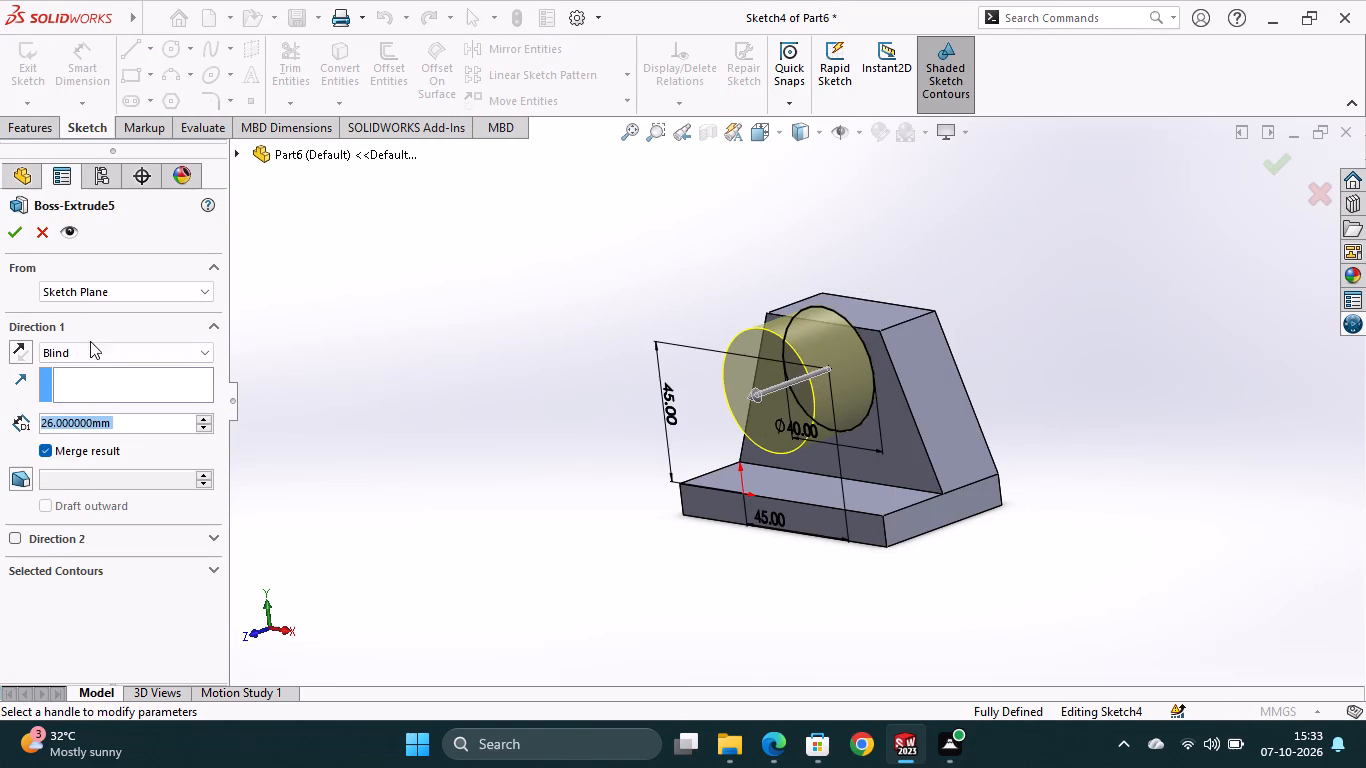
click(14, 237)
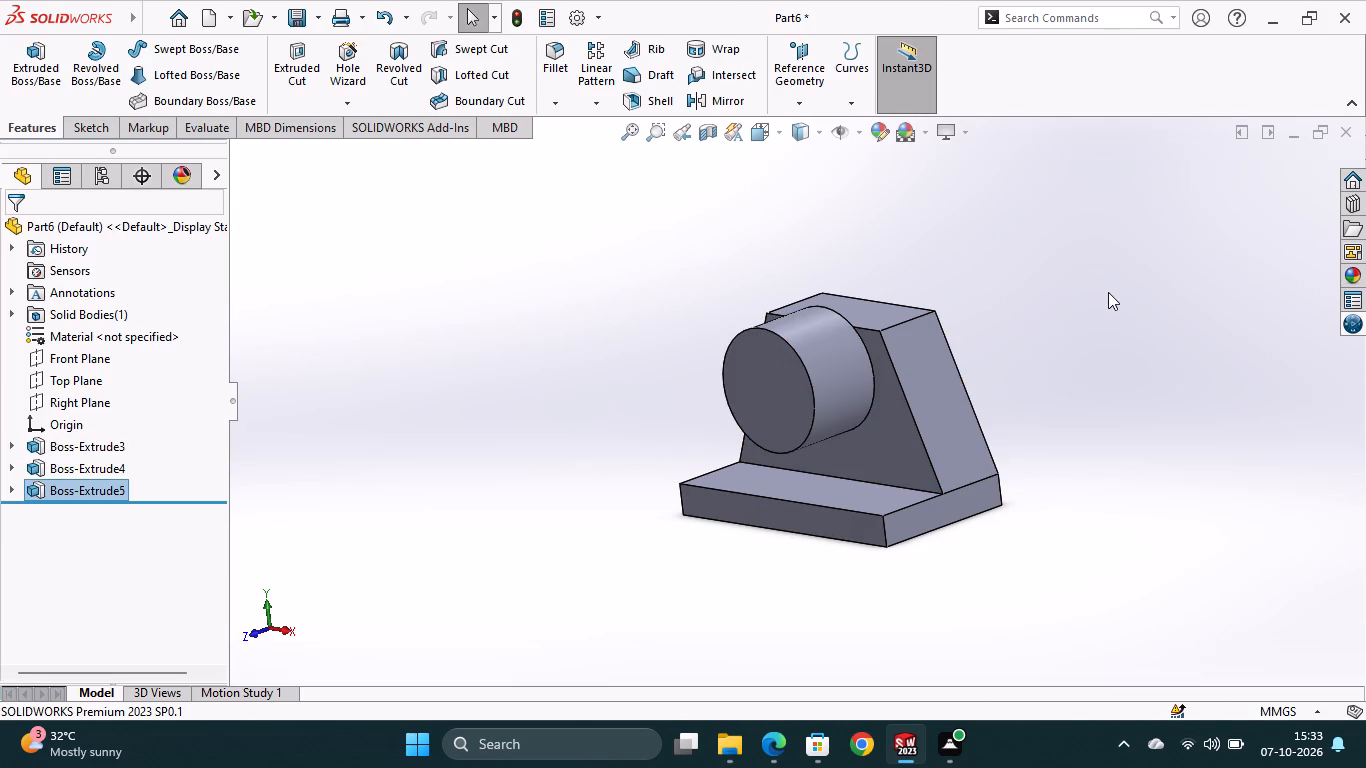
On the cylinder's front face, sketch a horizontal line about 8.7 mm long from the centre and a vertical line down to the circular edge.
middle_drag(1115, 300, 951, 279)
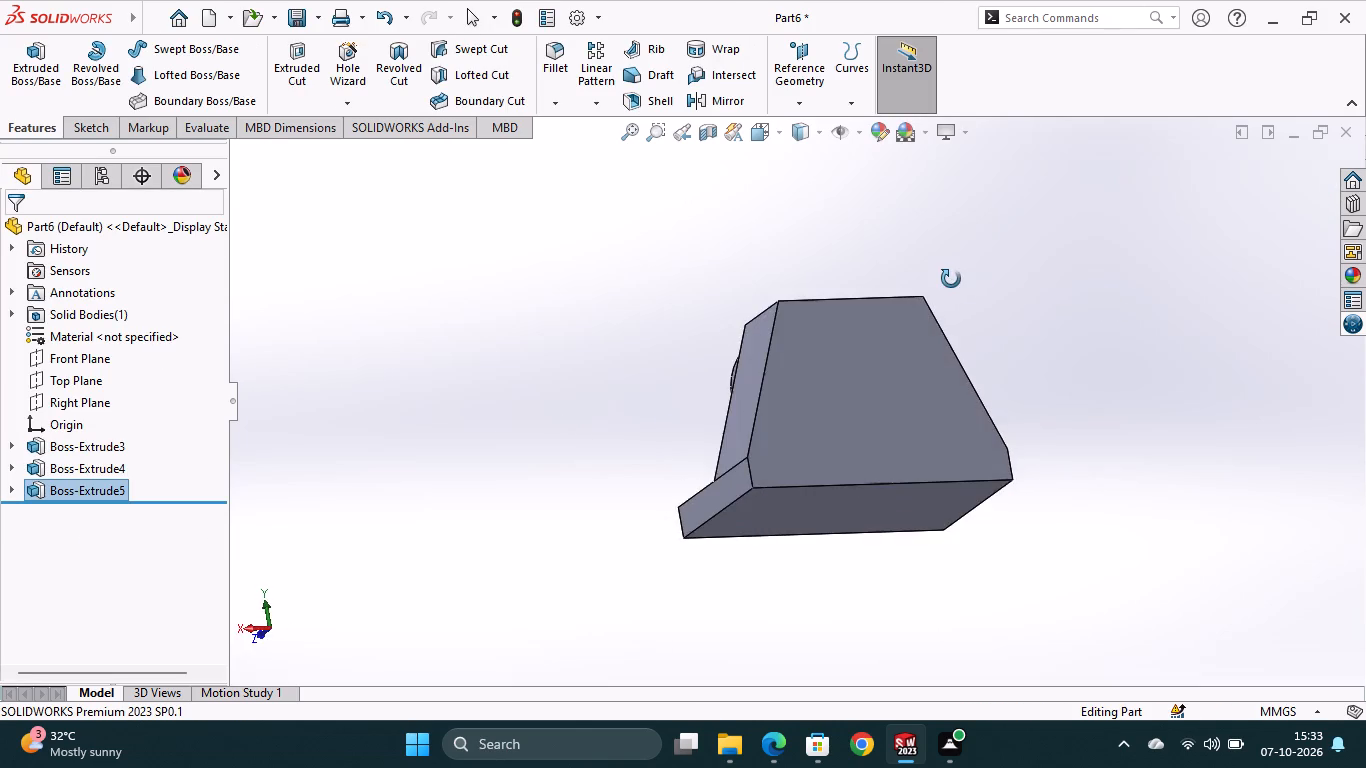
middle_drag(951, 279, 1138, 359)
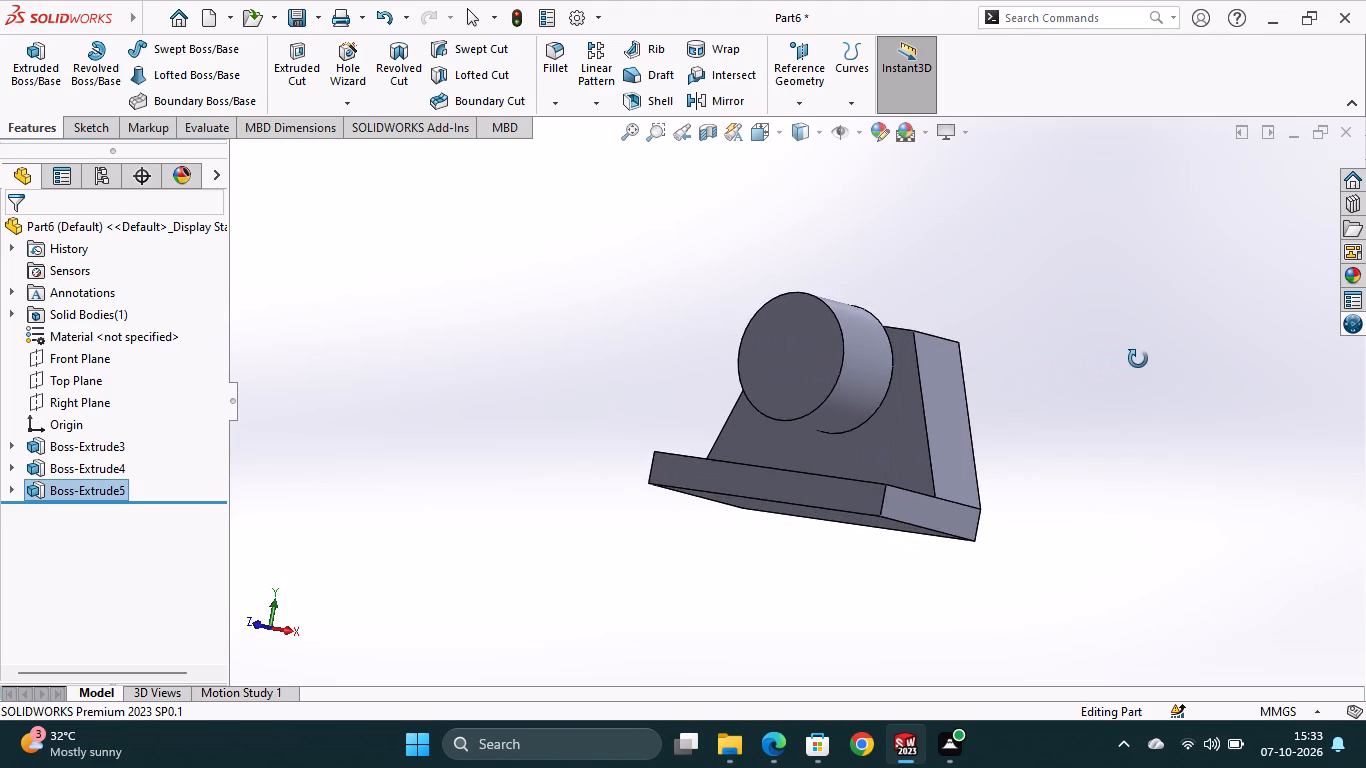
middle_drag(1138, 359, 1154, 366)
right_click(822, 373)
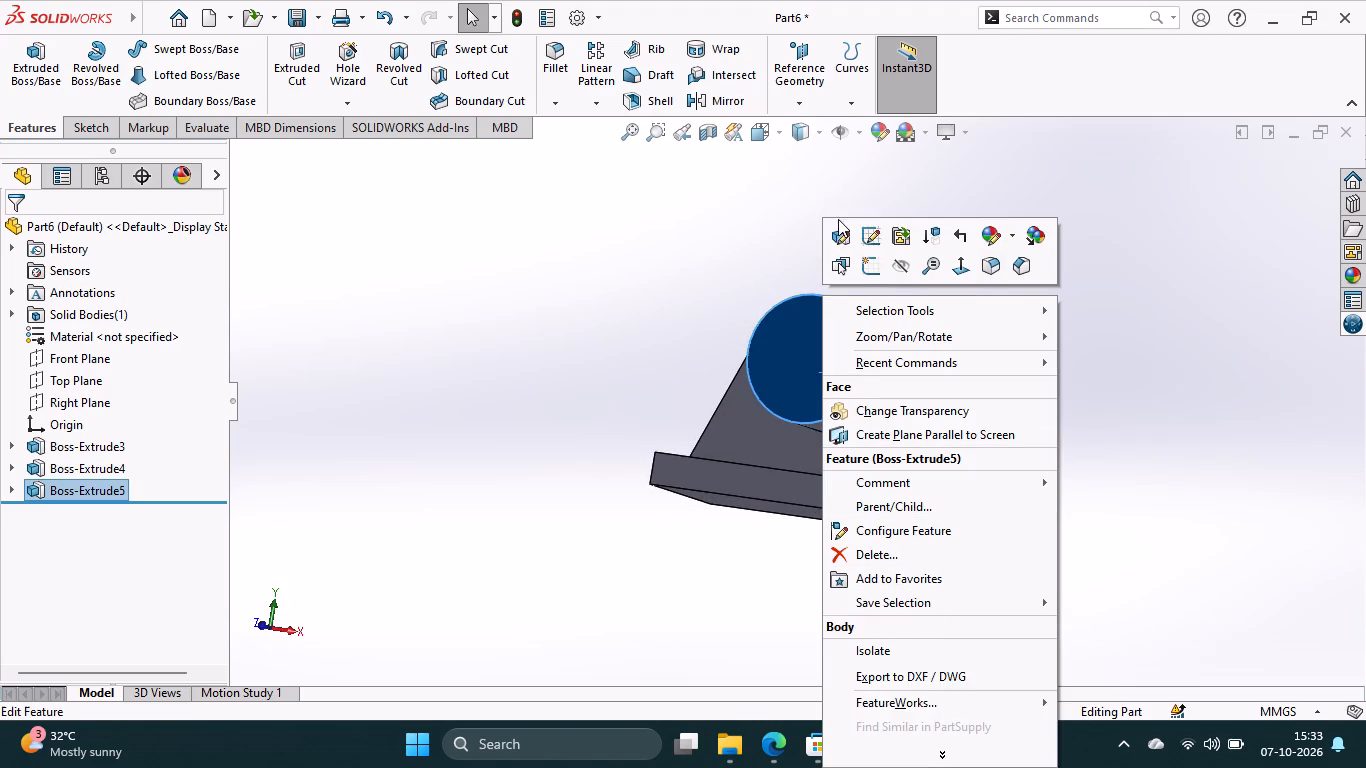
click(873, 263)
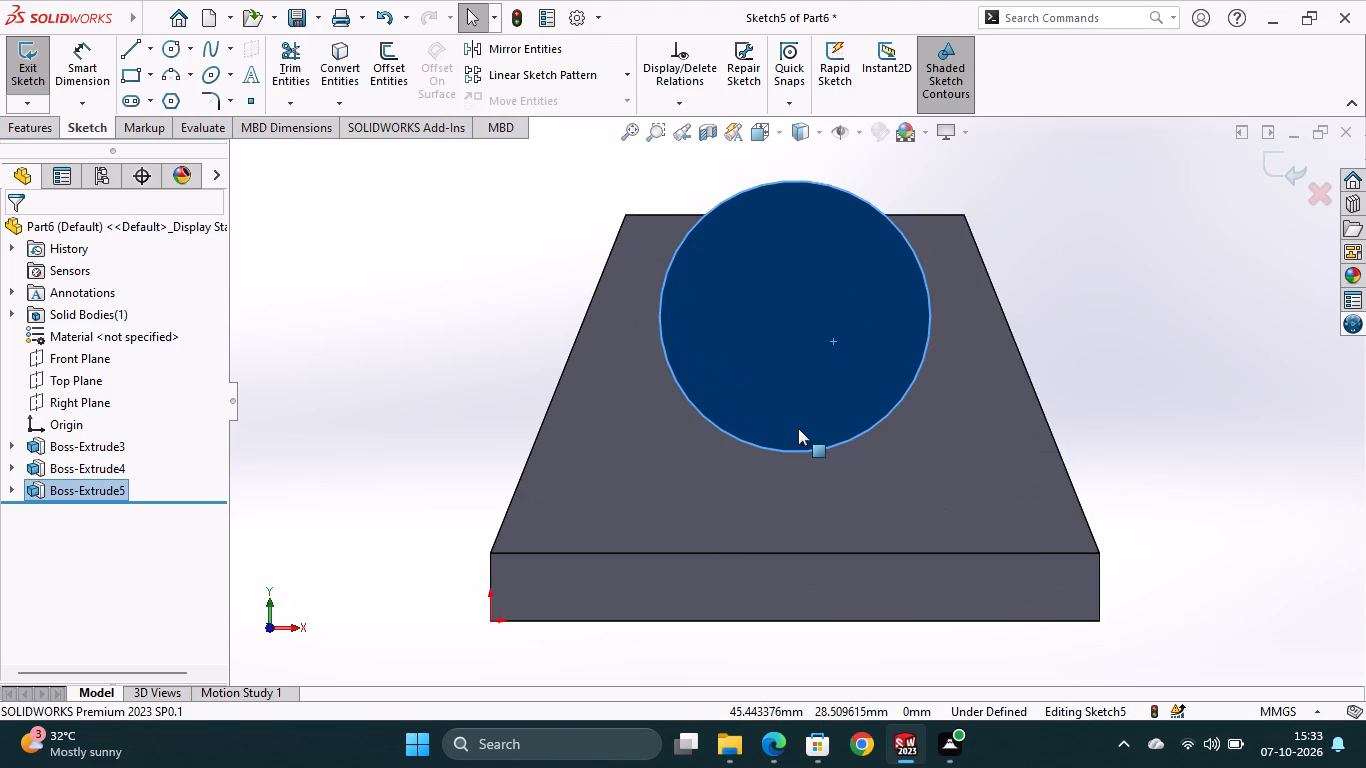
scroll(791, 447, down, 1)
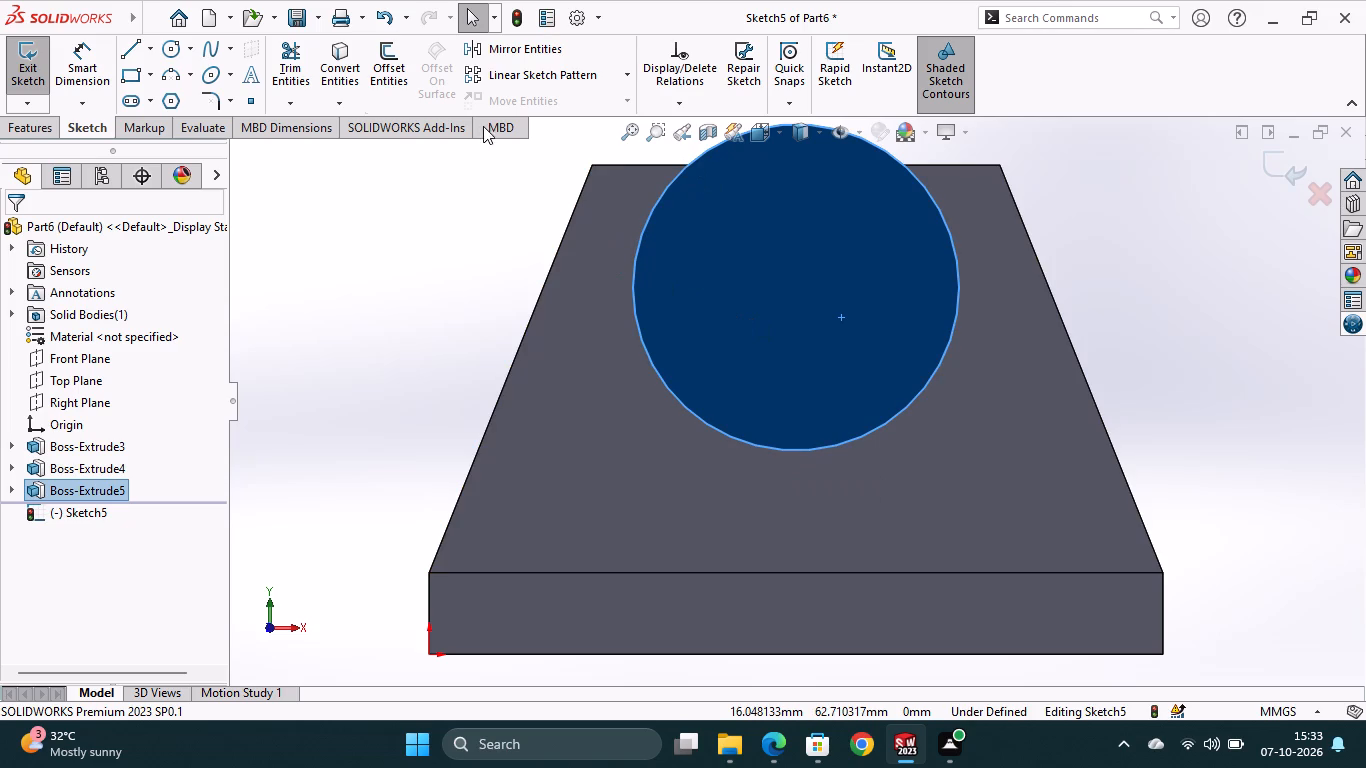
click(132, 52)
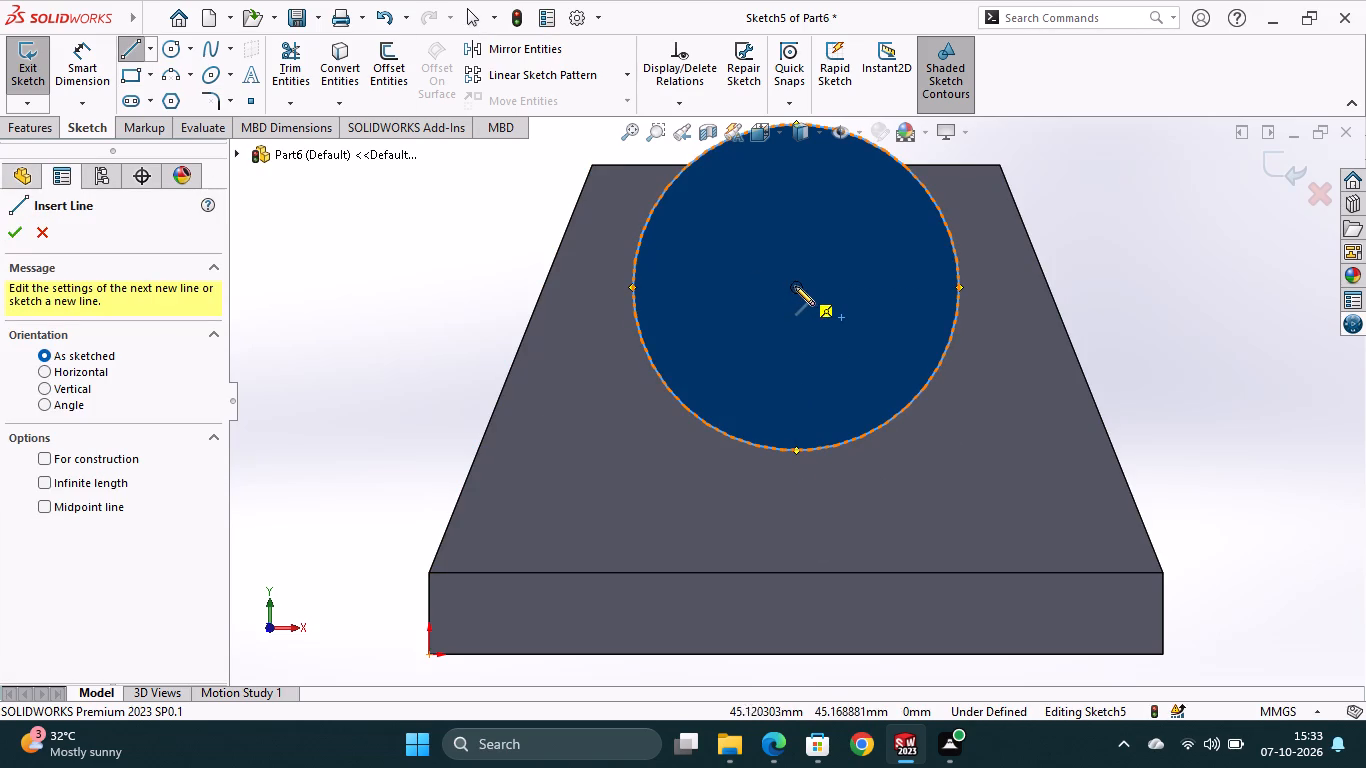
click(338, 350)
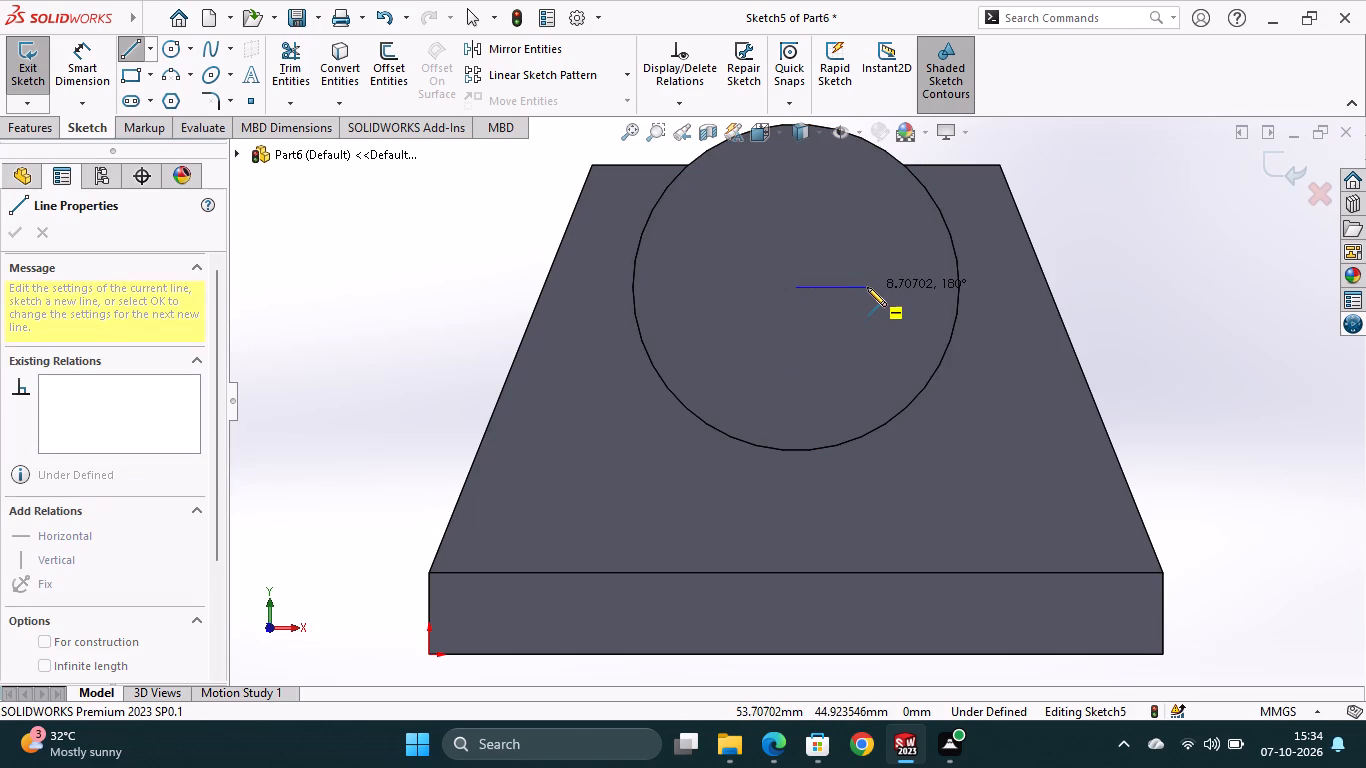
click(867, 287)
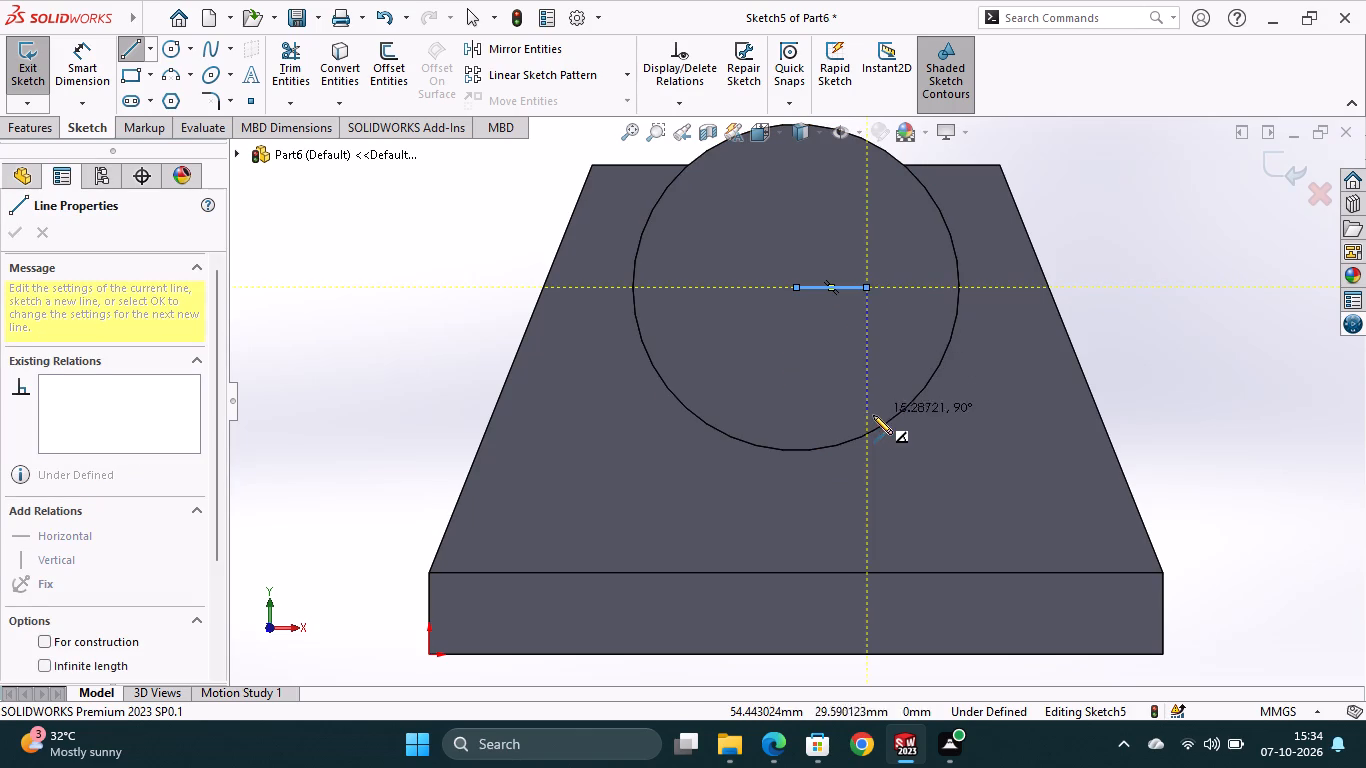
click(868, 429)
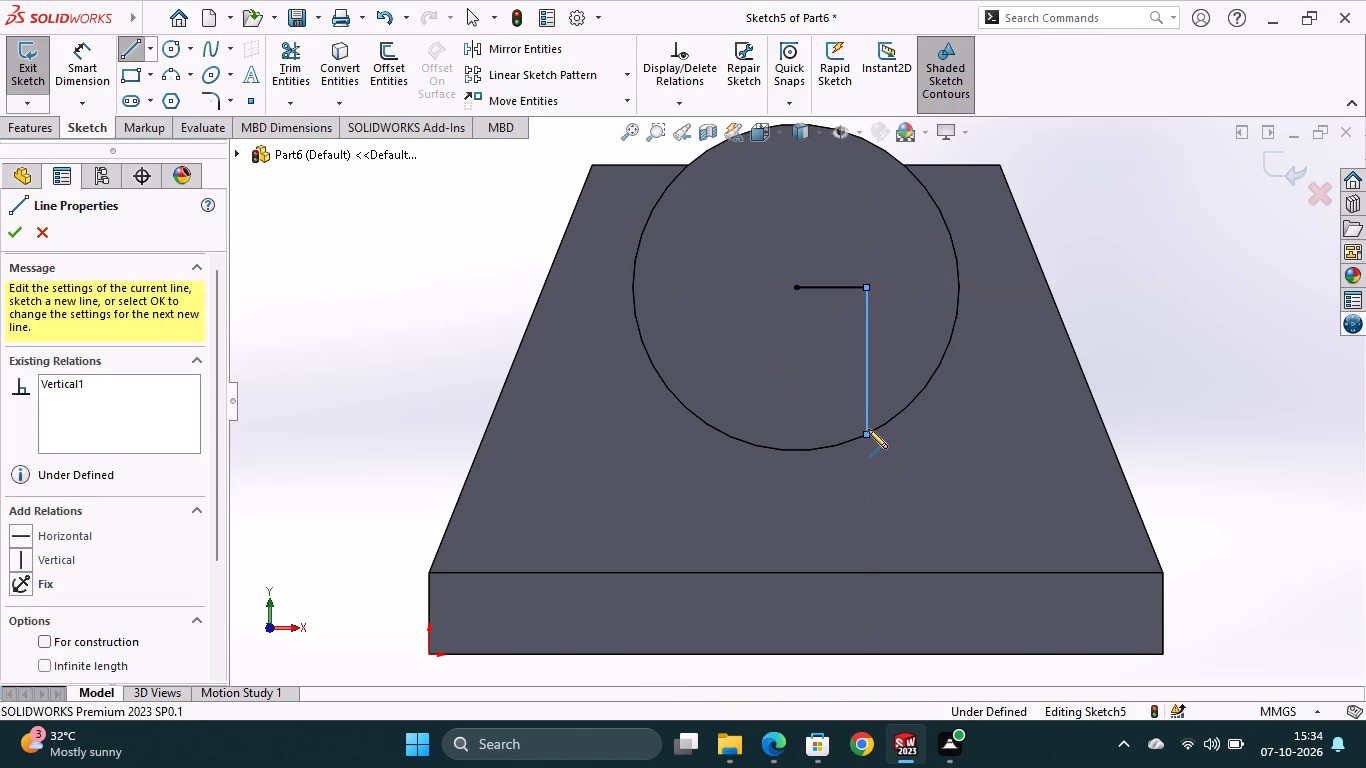
key(Escape)
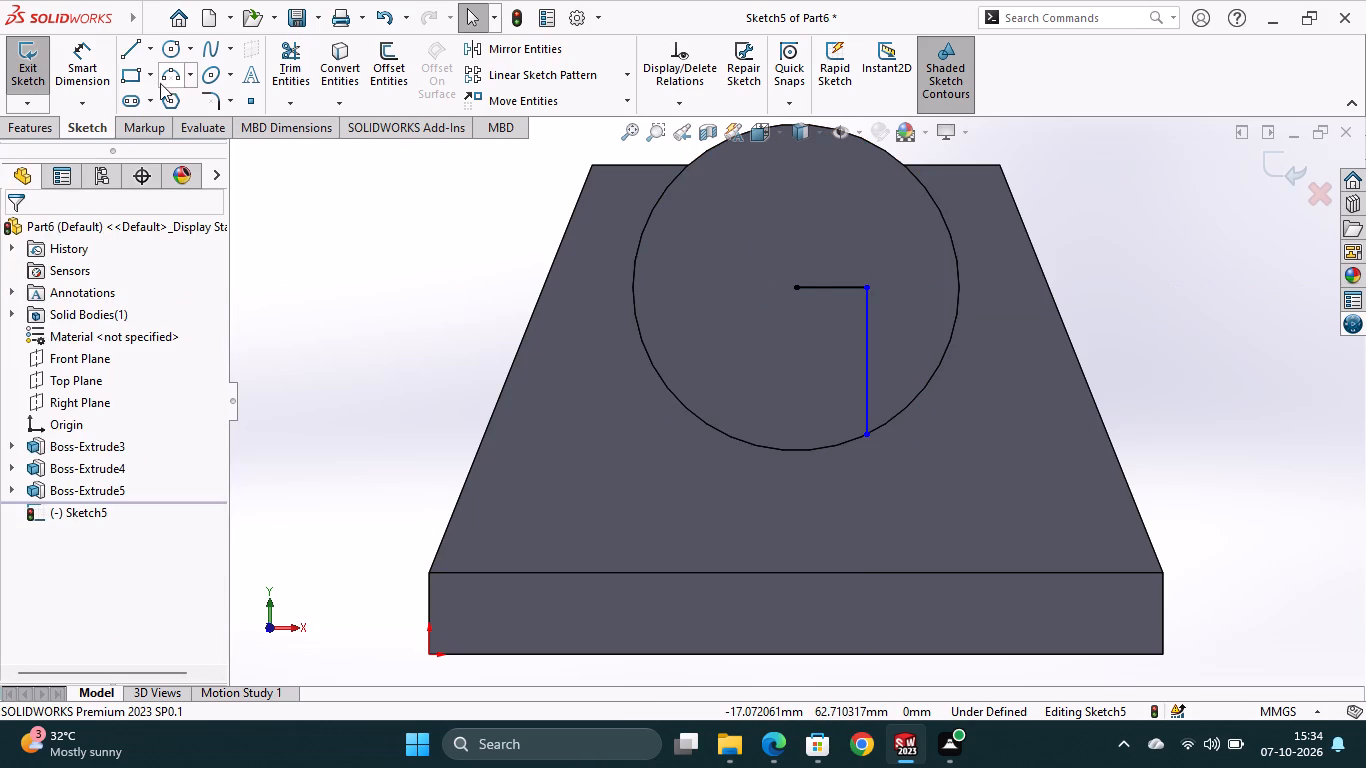
Dimension the short horizontal line from the cylinder's centre and set its length to 10 mm.
click(89, 61)
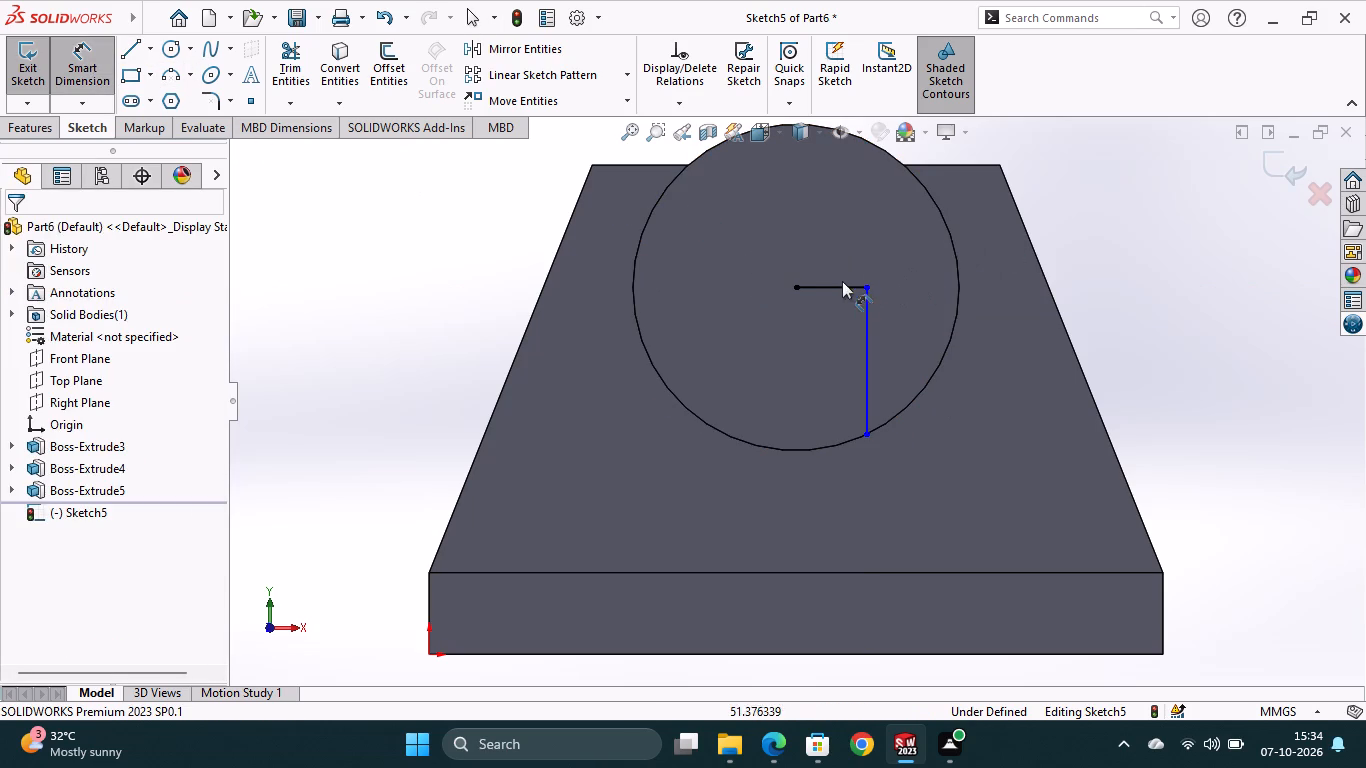
click(836, 286)
click(830, 250)
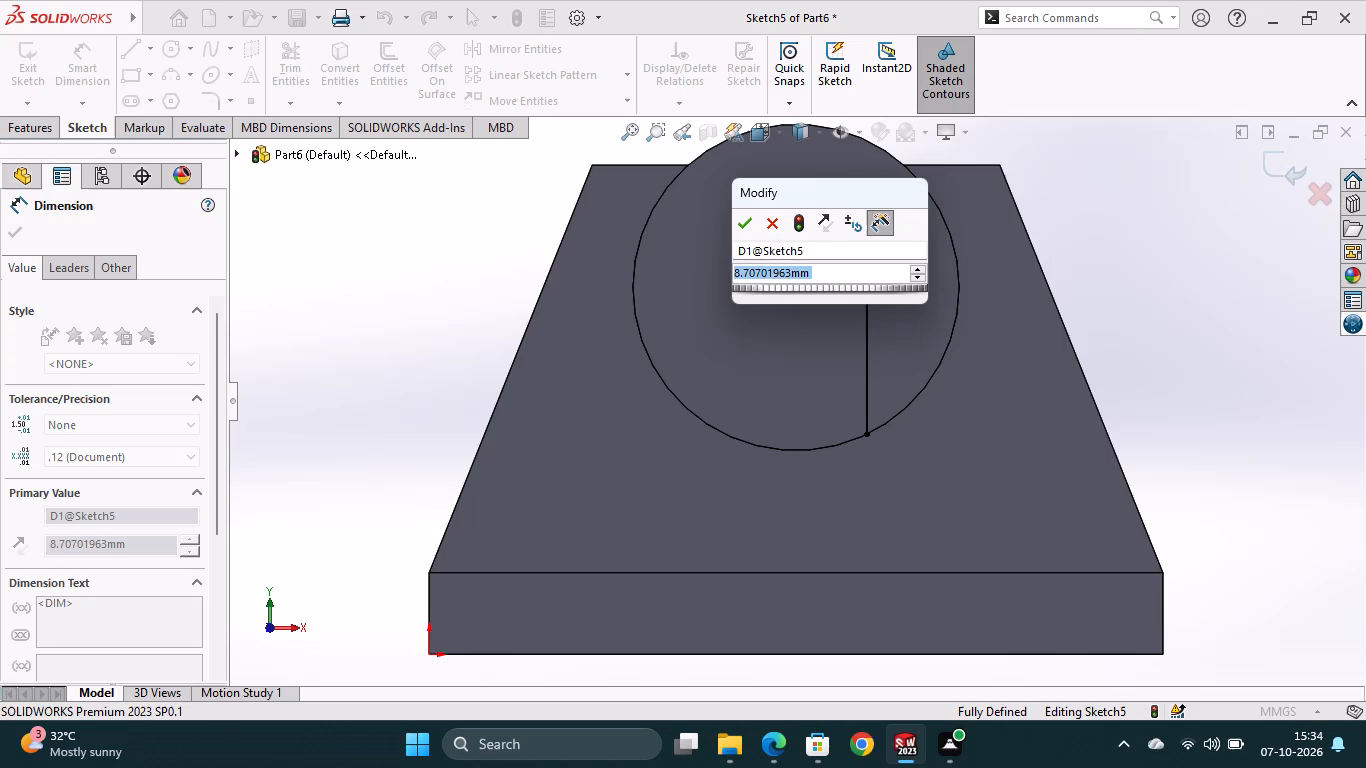
text(10)
key(Return)
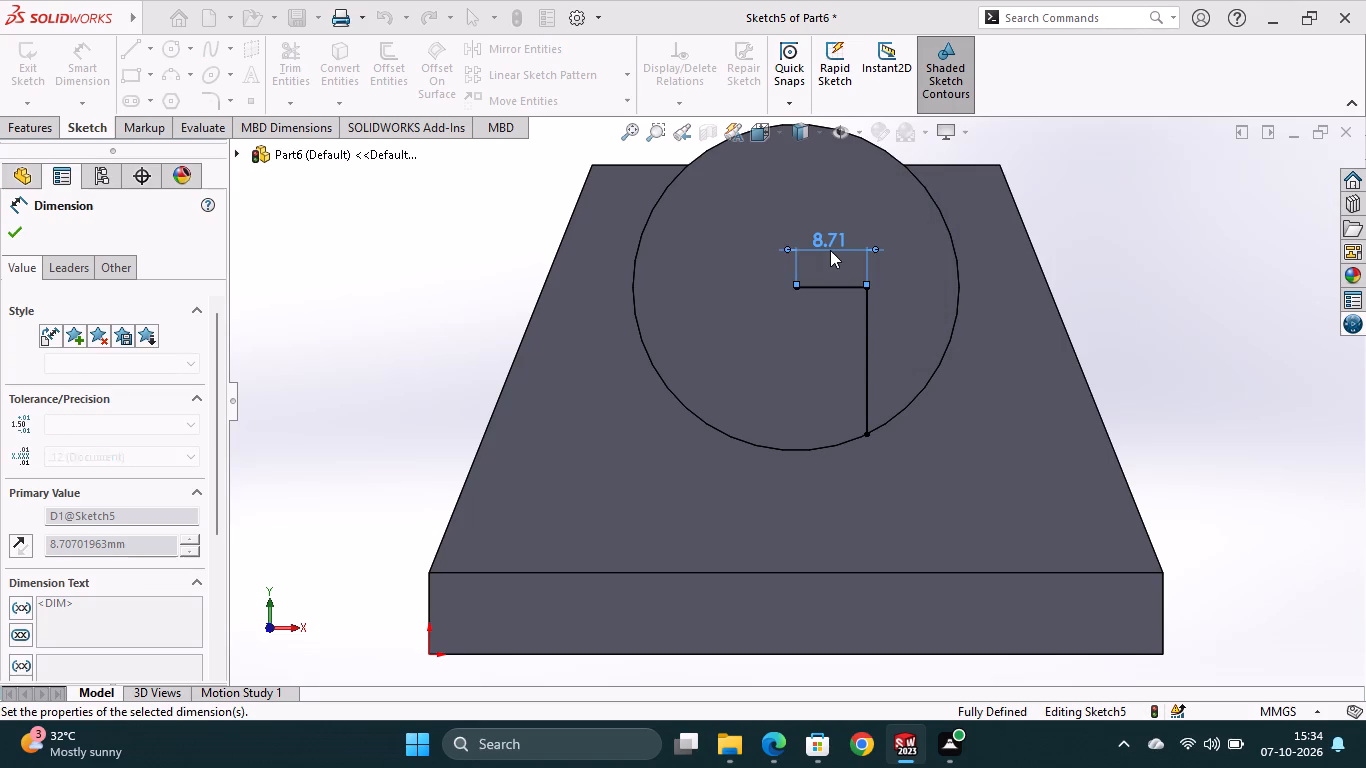
click(21, 234)
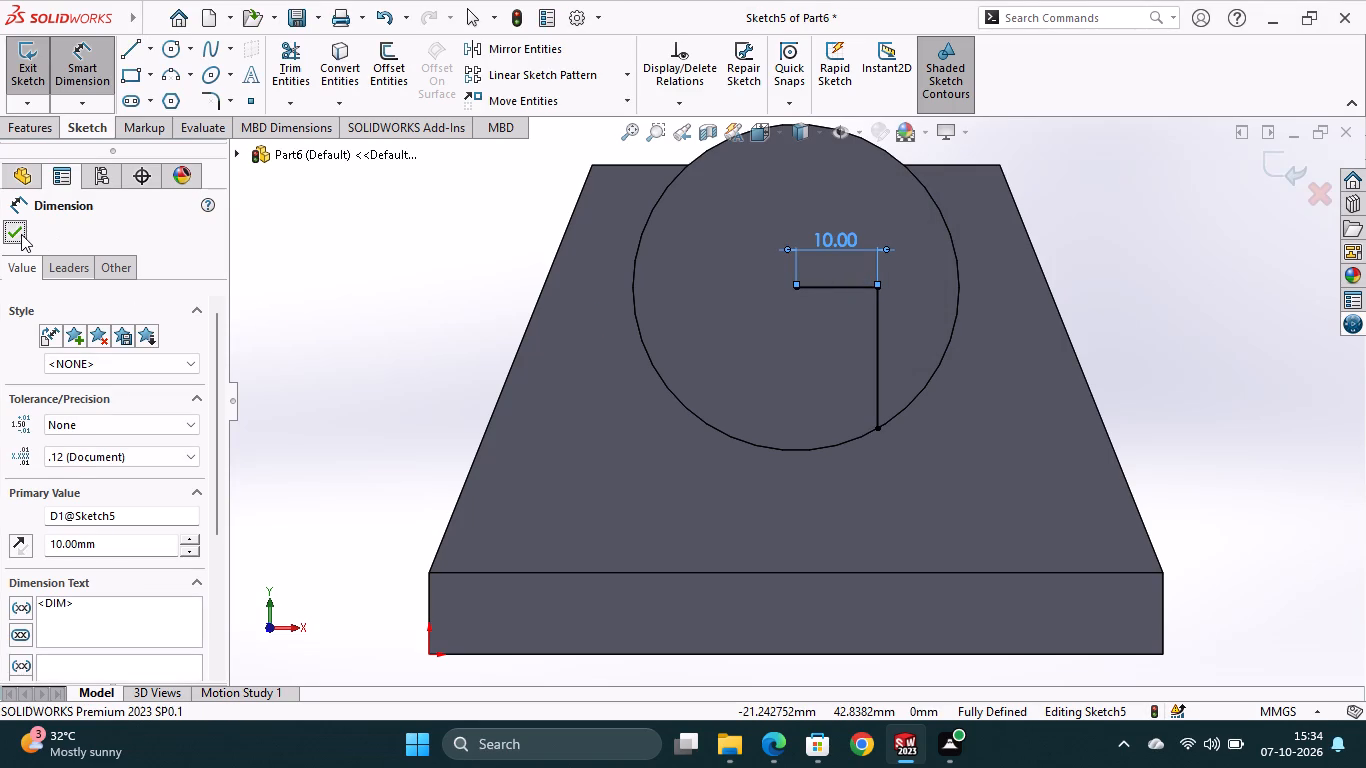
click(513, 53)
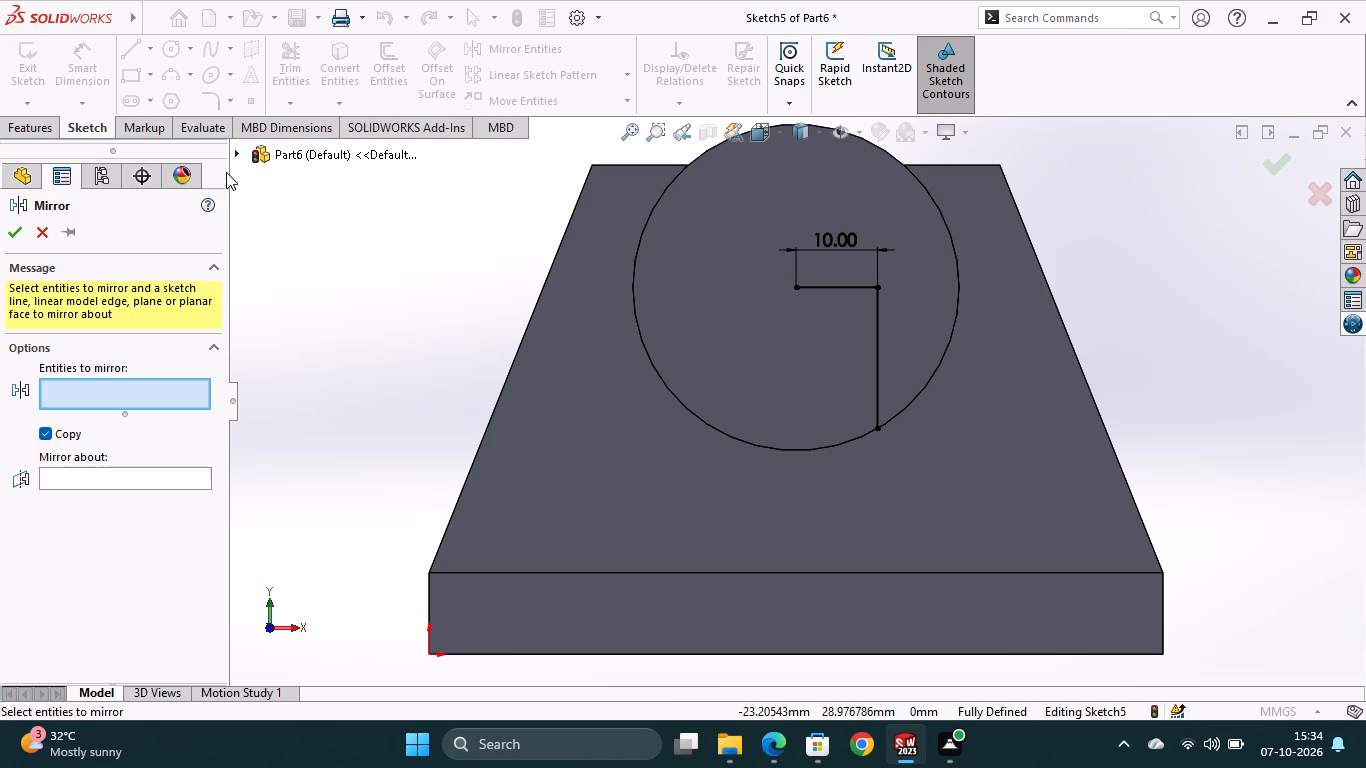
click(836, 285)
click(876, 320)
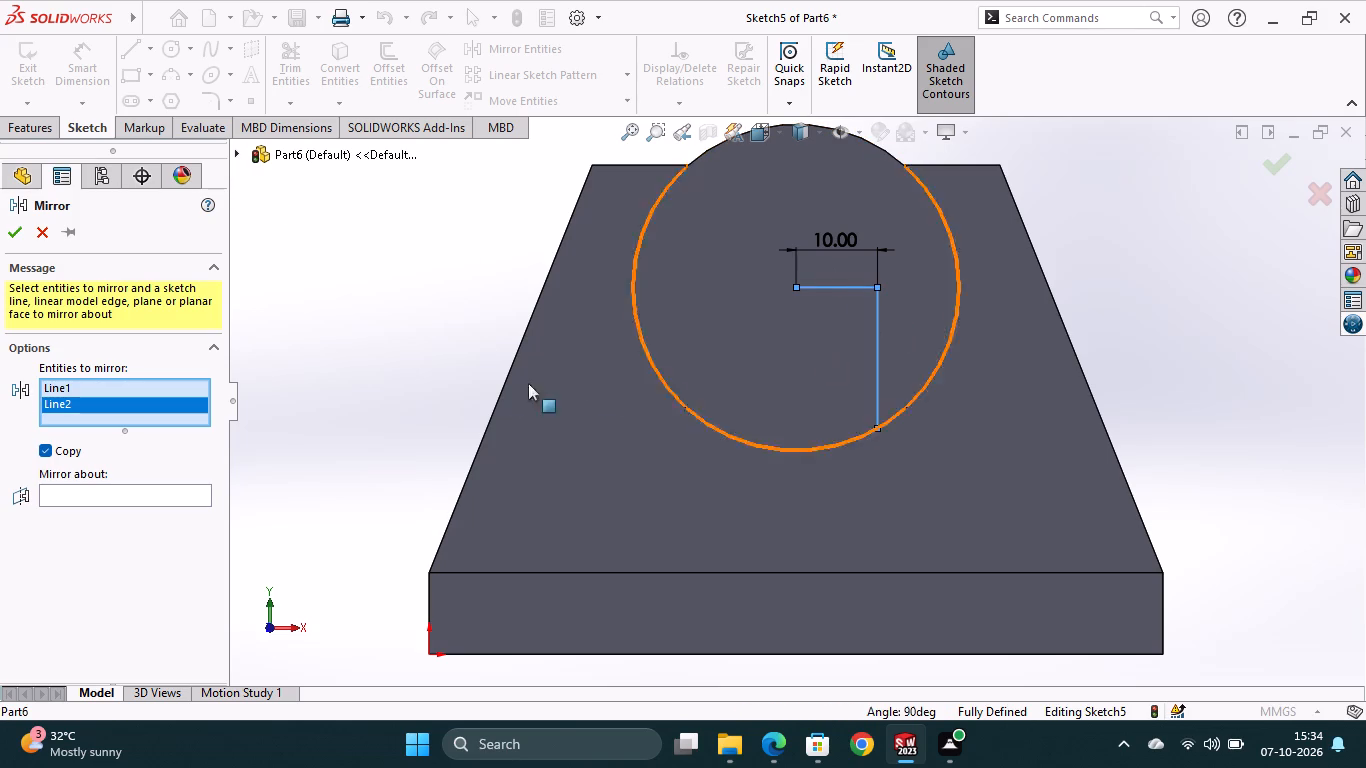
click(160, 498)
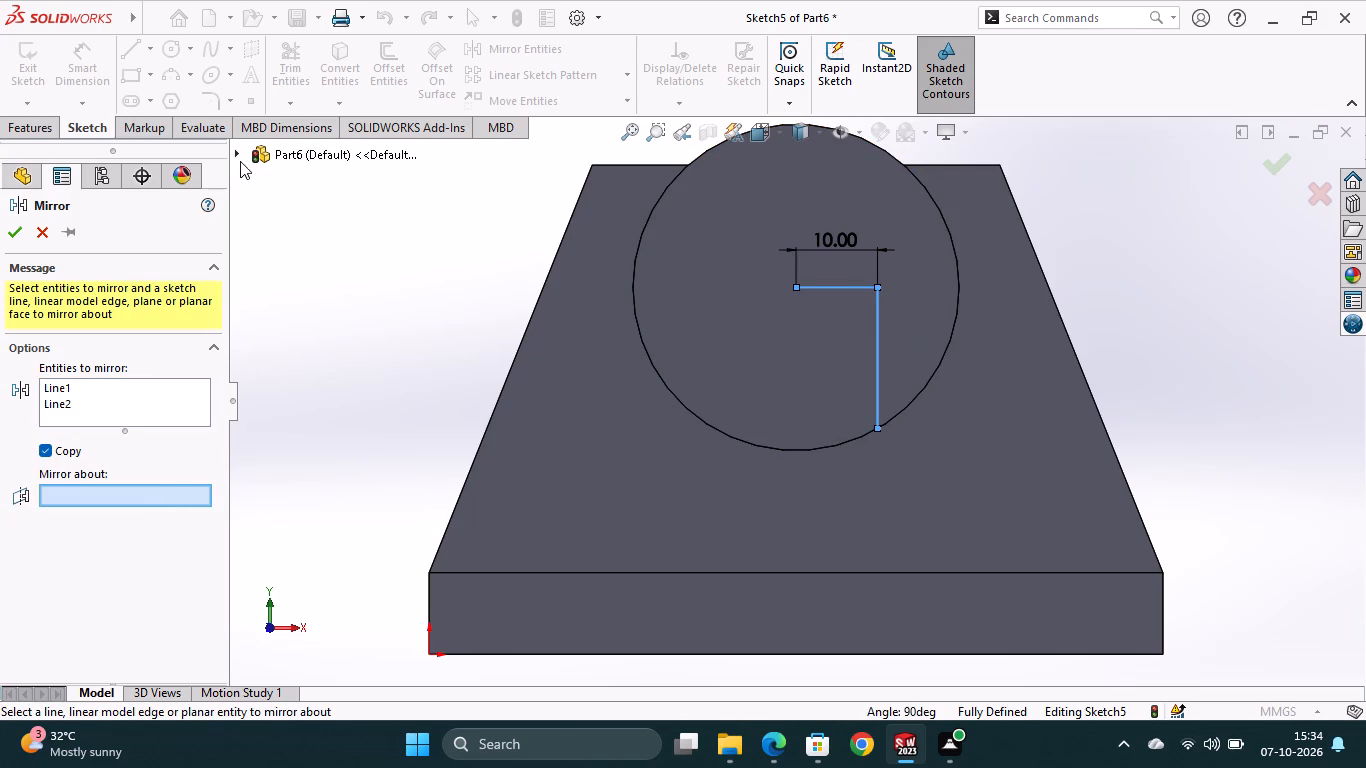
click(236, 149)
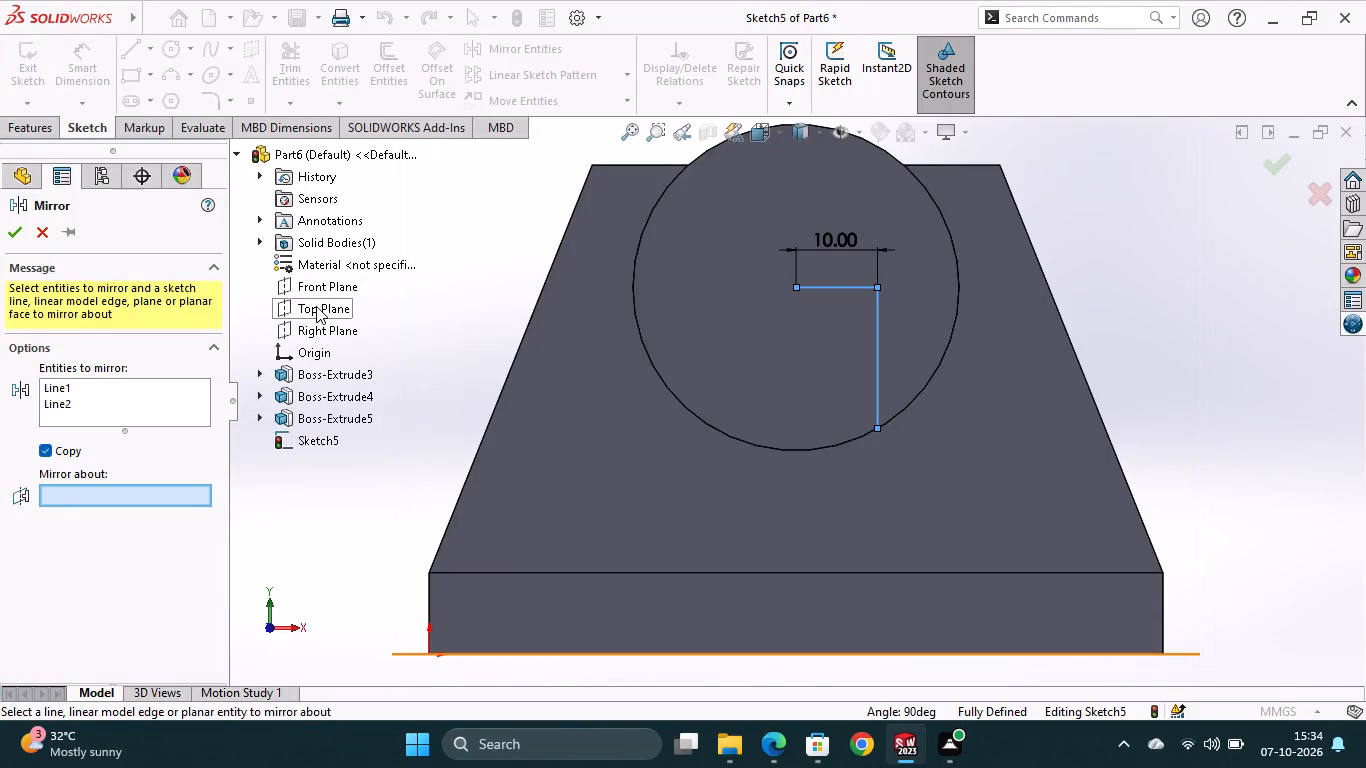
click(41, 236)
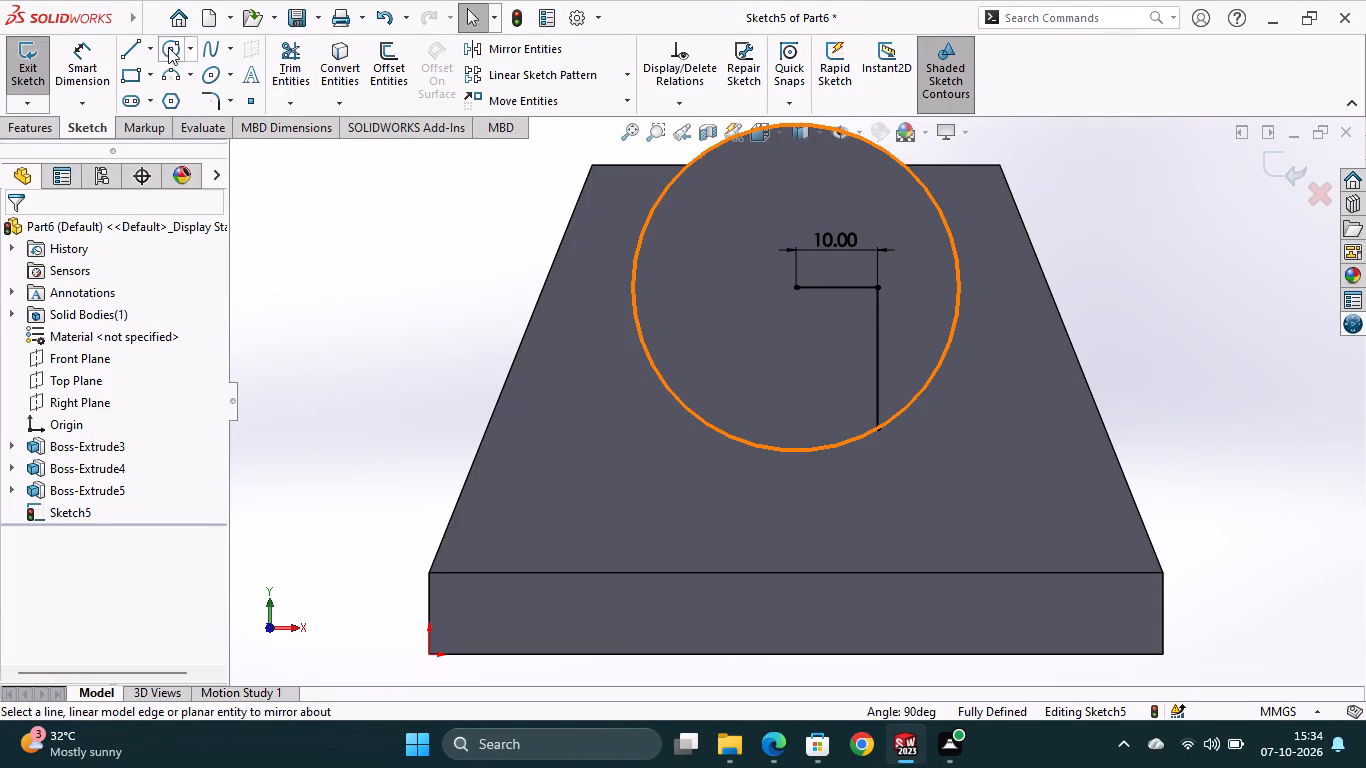
Sketch a vertical centerline through the cylinder's centre, extending just beyond the circle above and below.
click(151, 43)
click(162, 97)
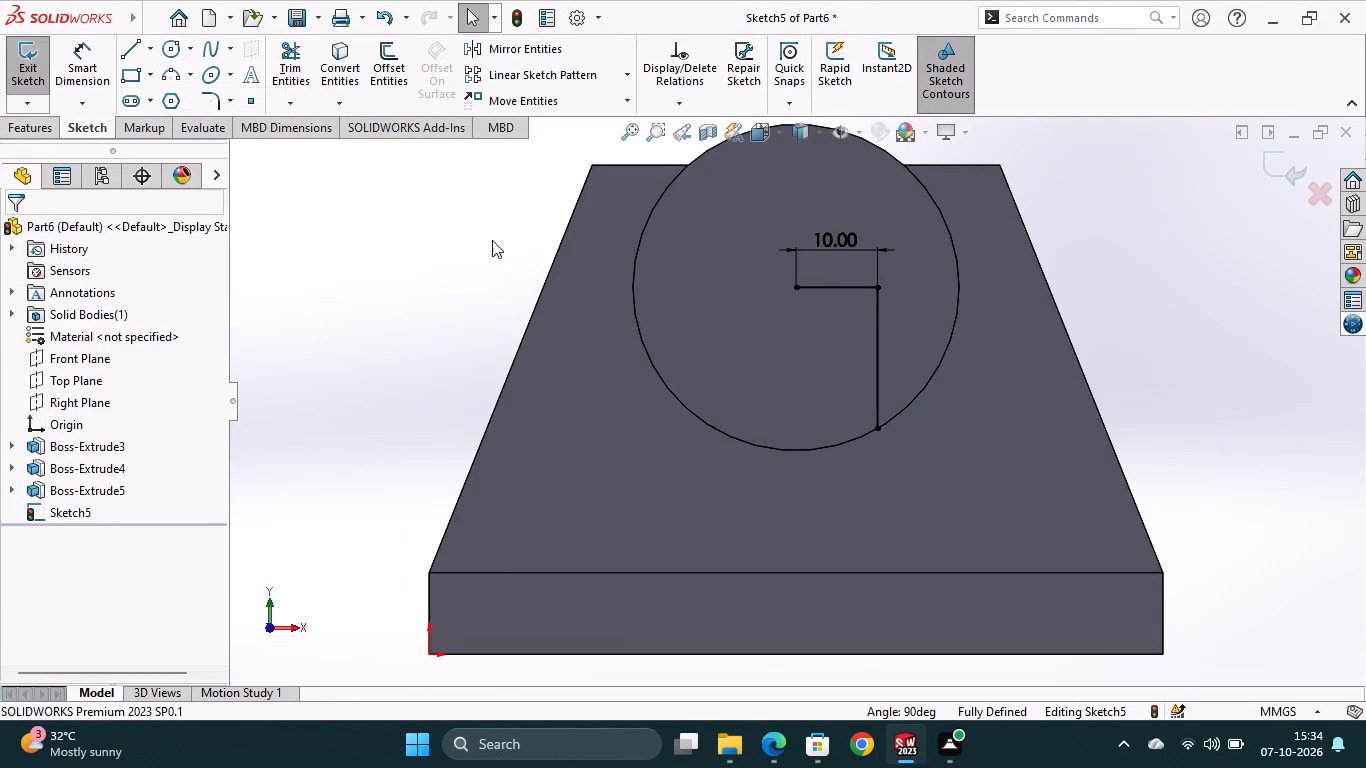
scroll(815, 213, up, 3)
scroll(800, 231, down, 3)
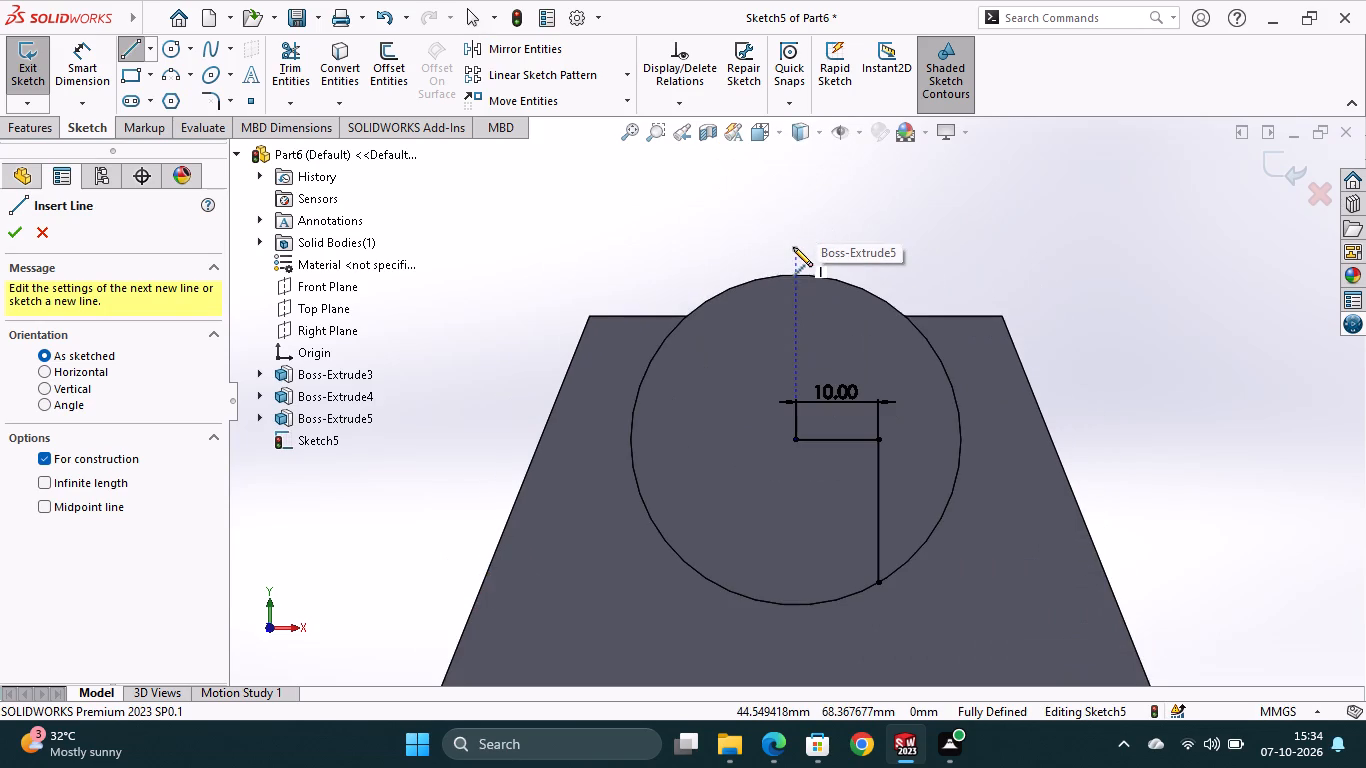
click(793, 247)
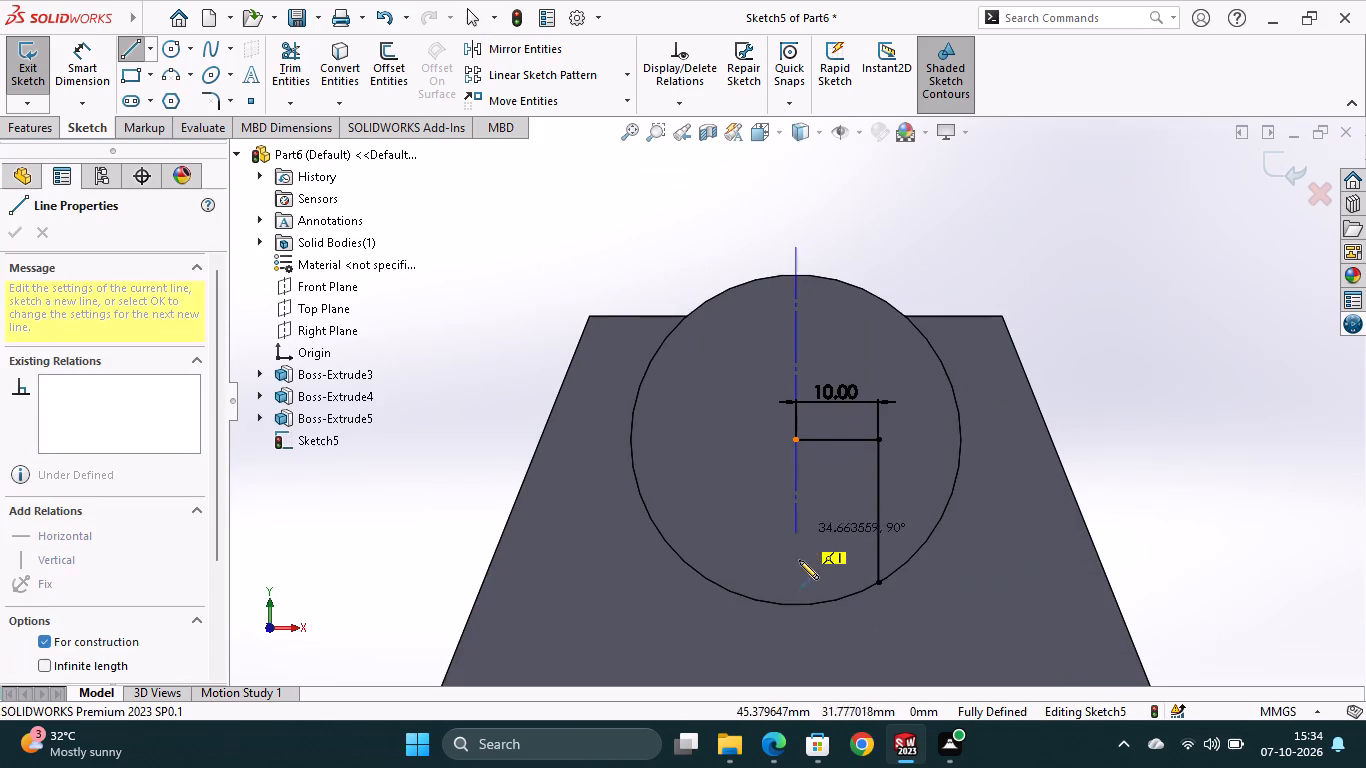
click(796, 624)
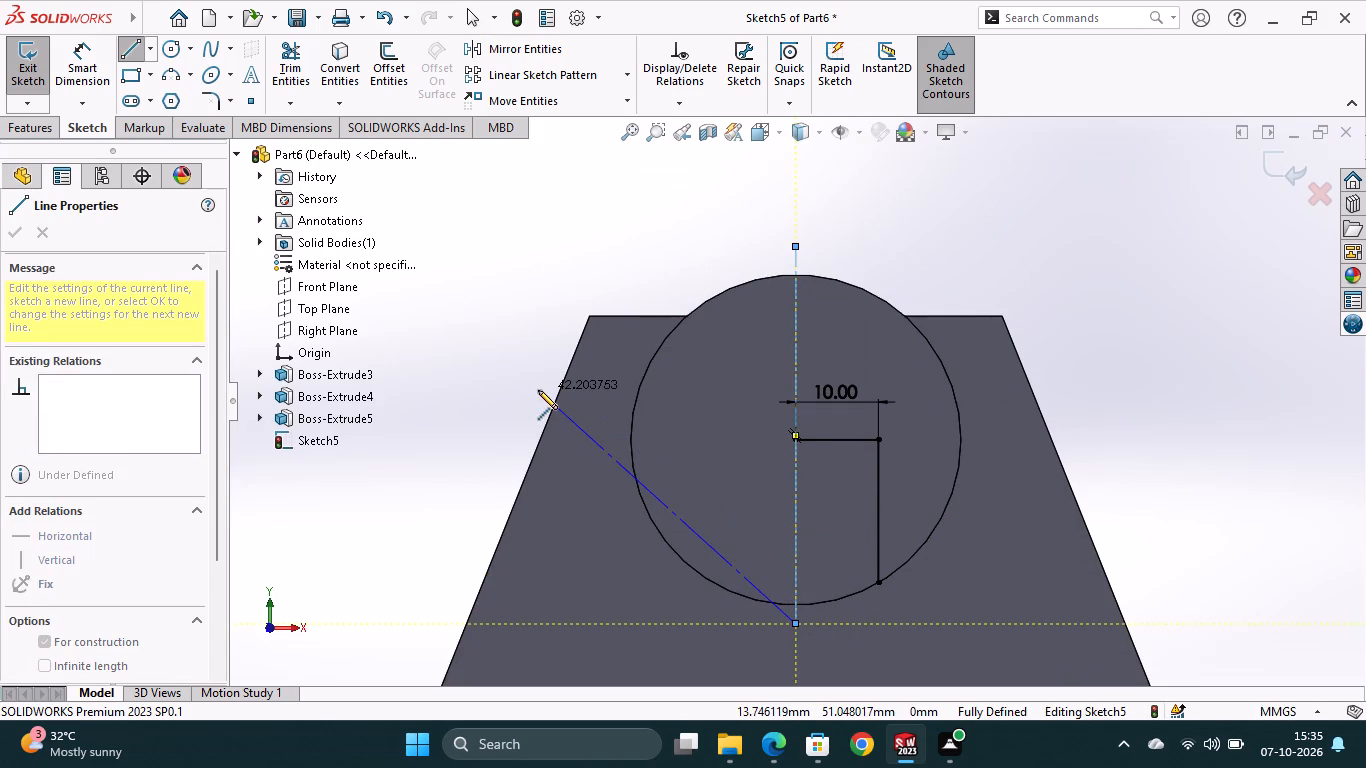
key(Escape)
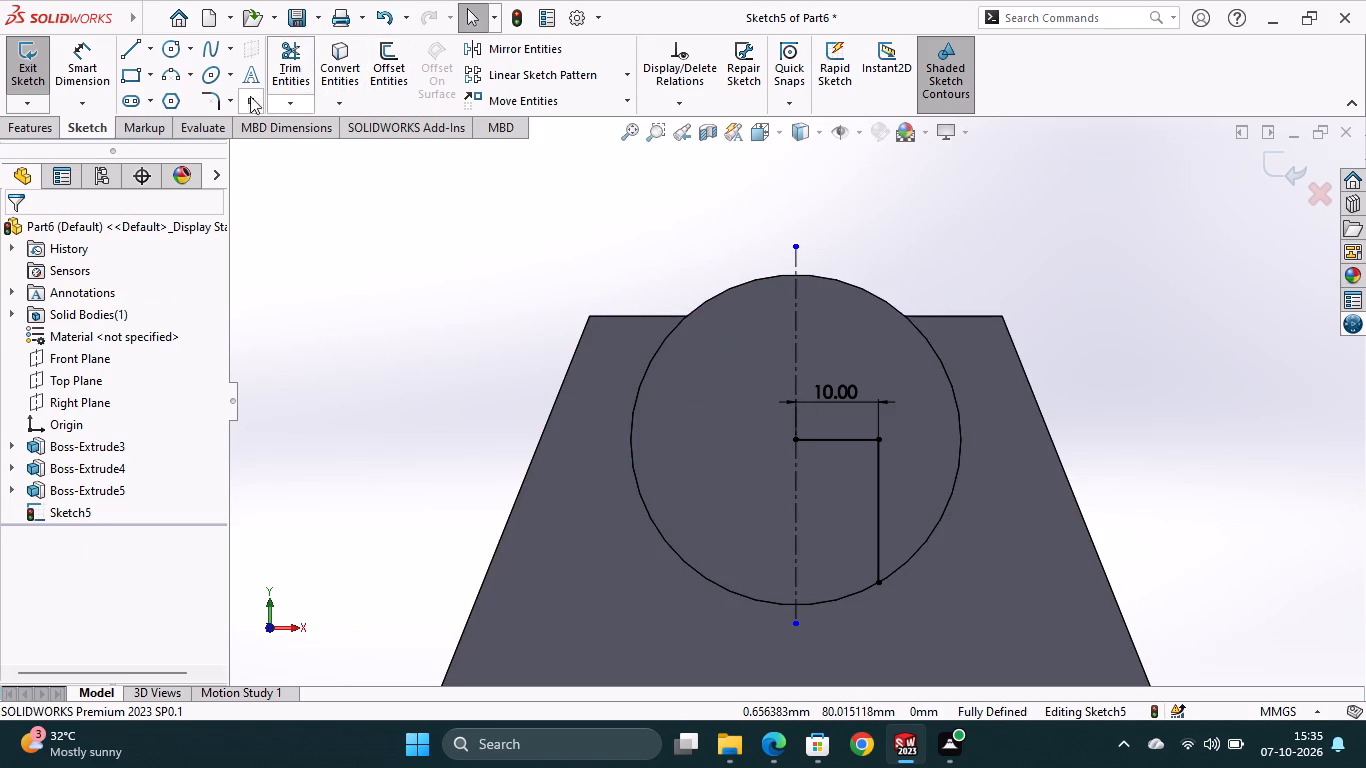
Mirror the 10 mm horizontal line and the vertical line about the vertical centerline.
click(514, 49)
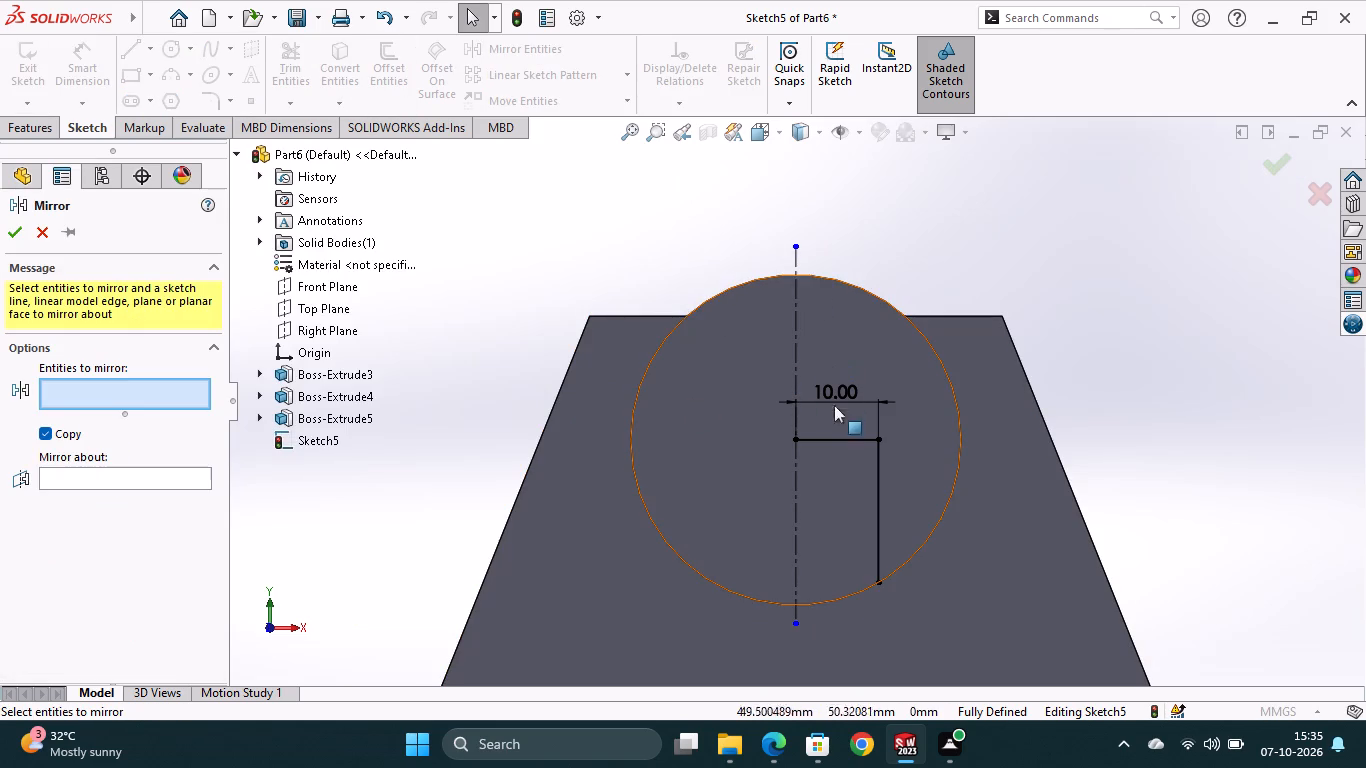
click(838, 437)
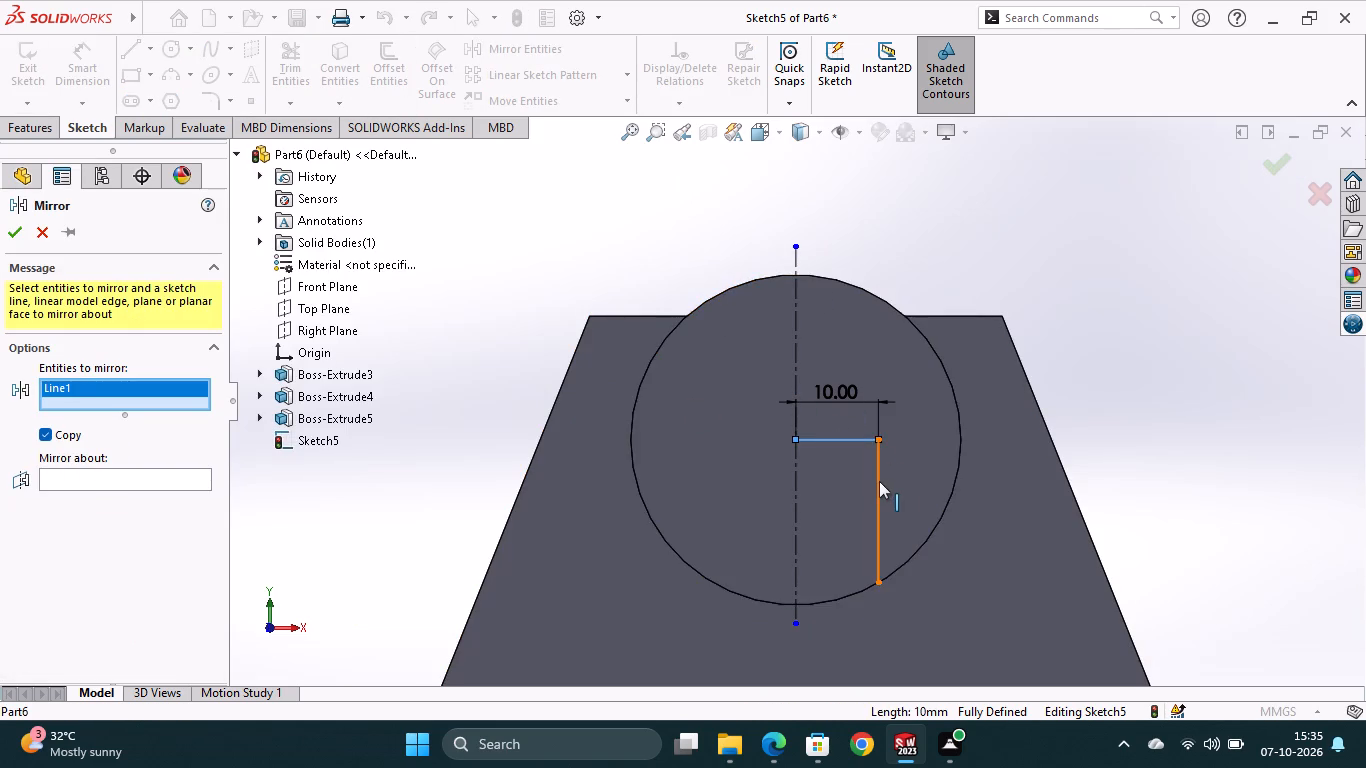
click(879, 481)
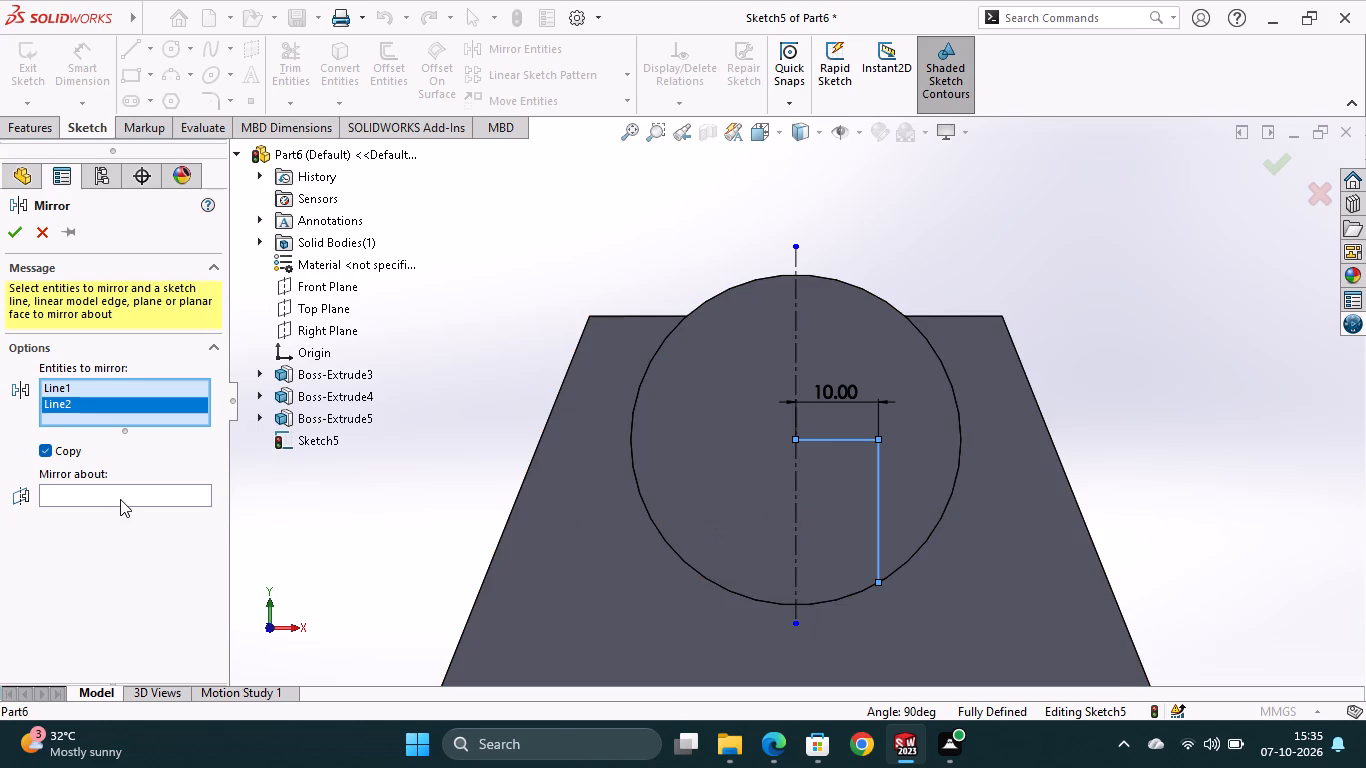
click(120, 499)
click(146, 494)
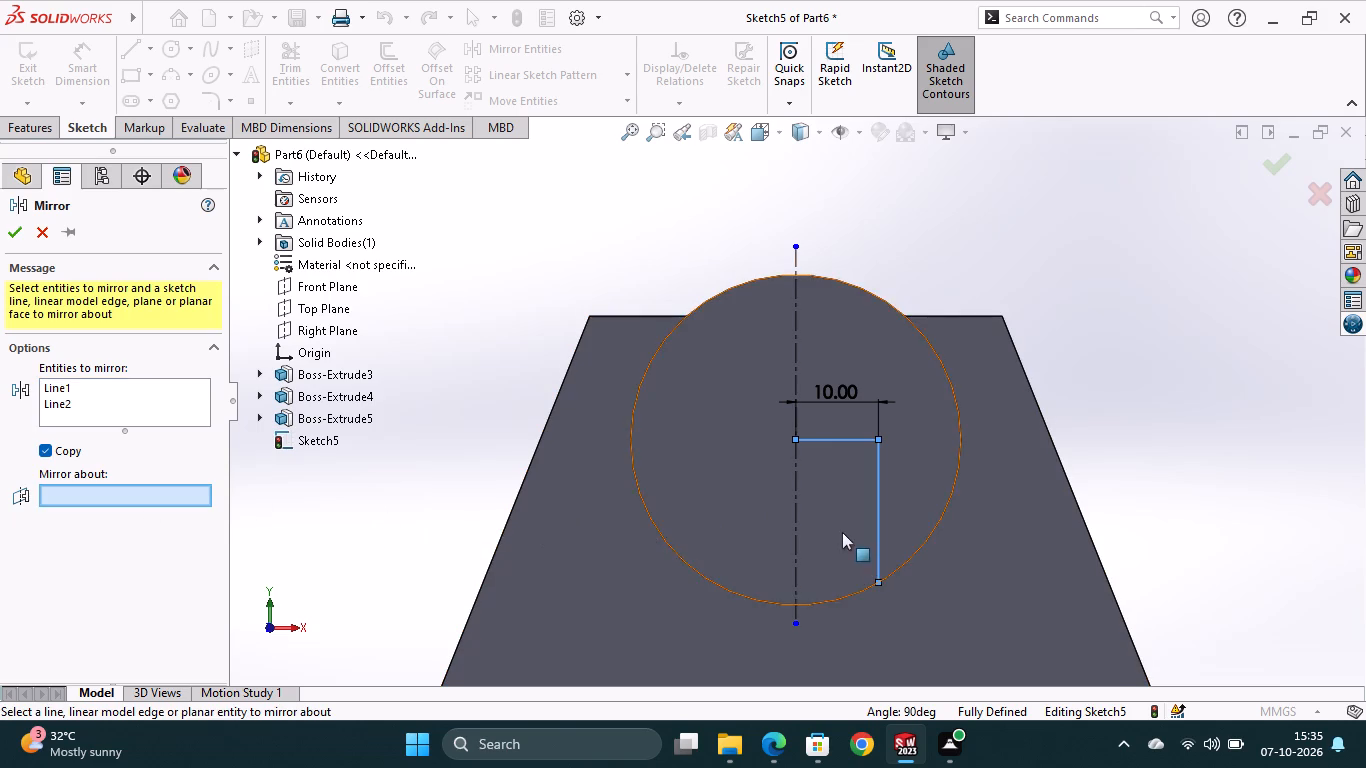
click(795, 528)
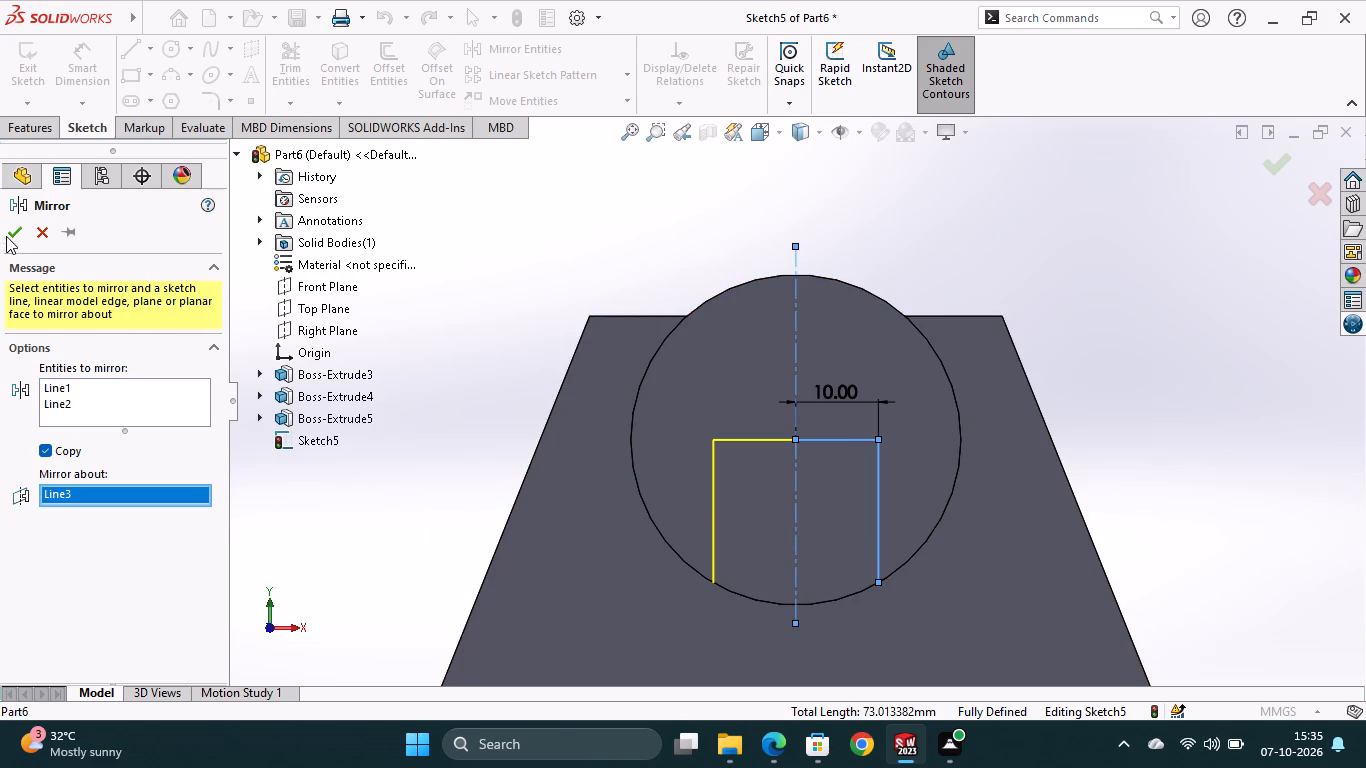
click(7, 236)
Convert the circular edge of the cylinder's front face into sketch geometry.
scroll(802, 535, down, 1)
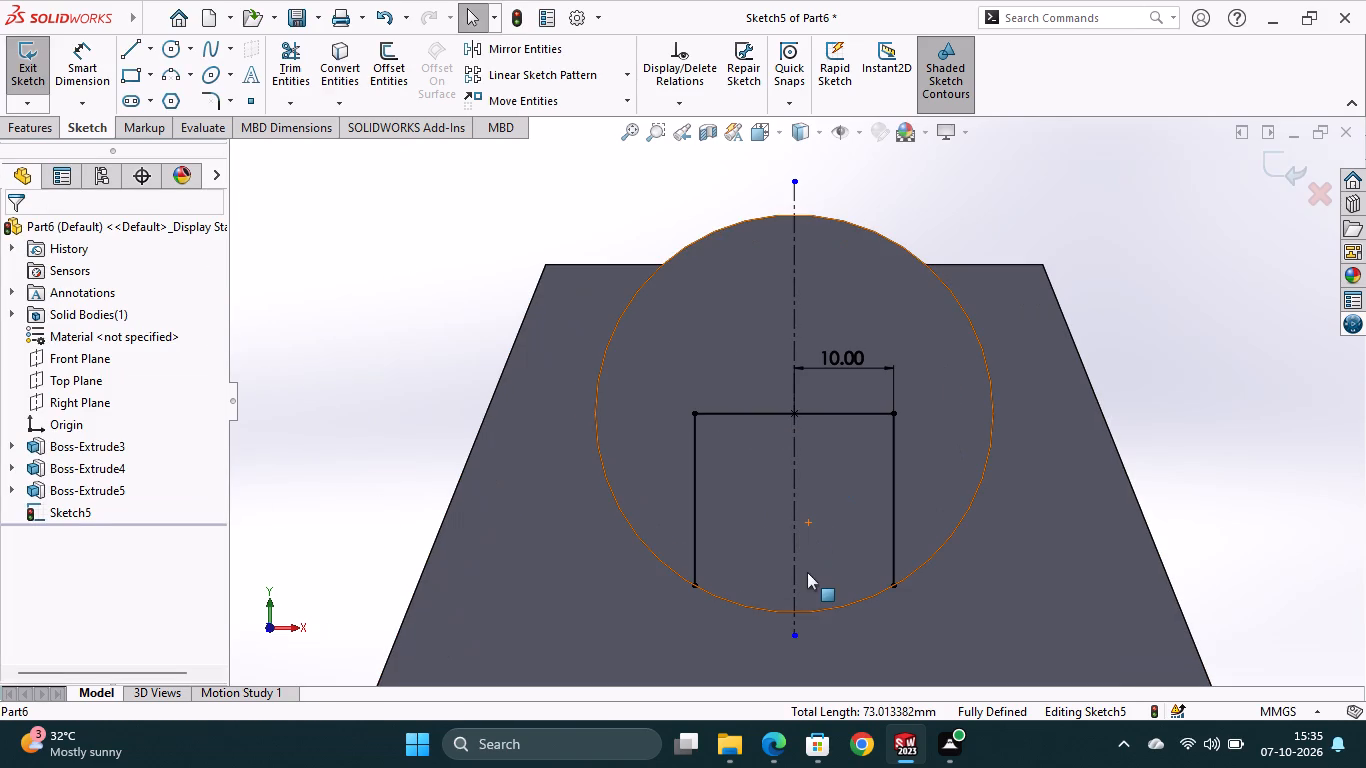
scroll(808, 580, up, 2)
click(352, 62)
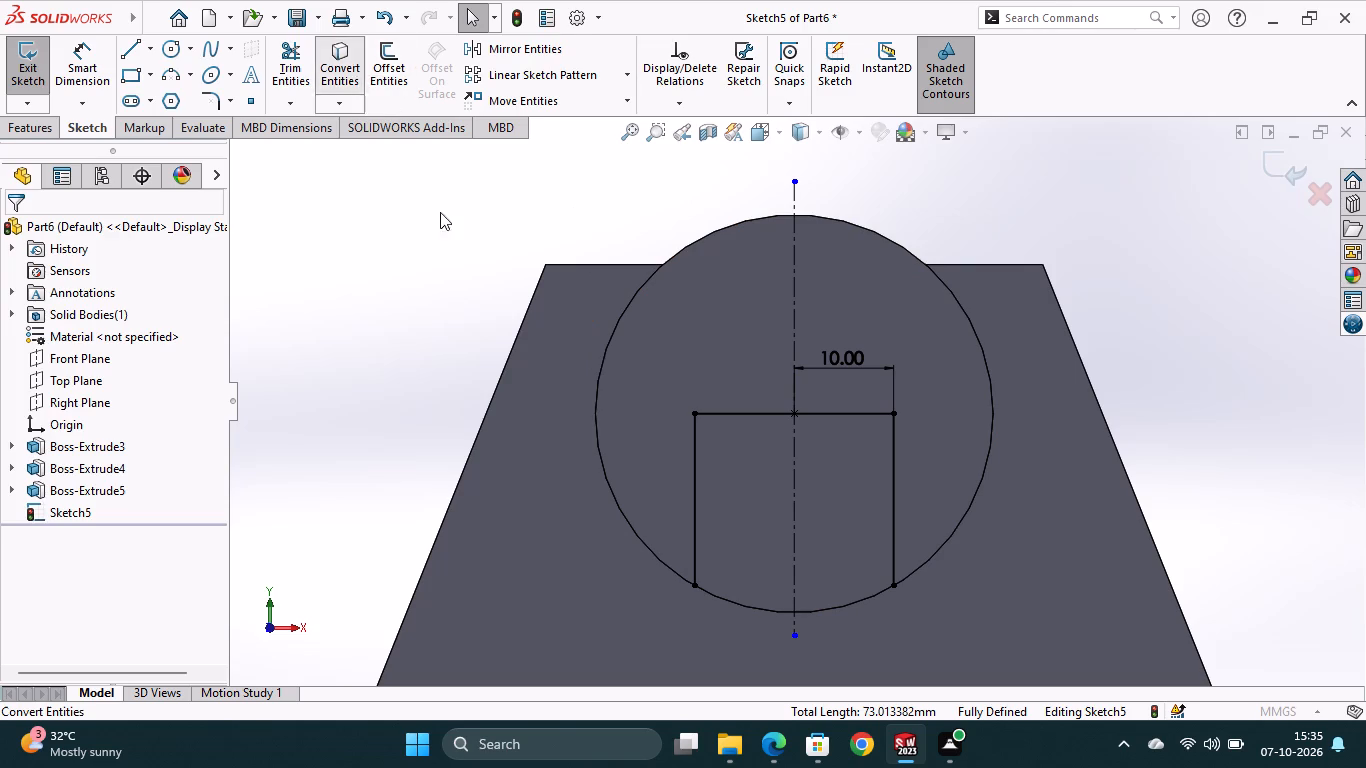
click(760, 610)
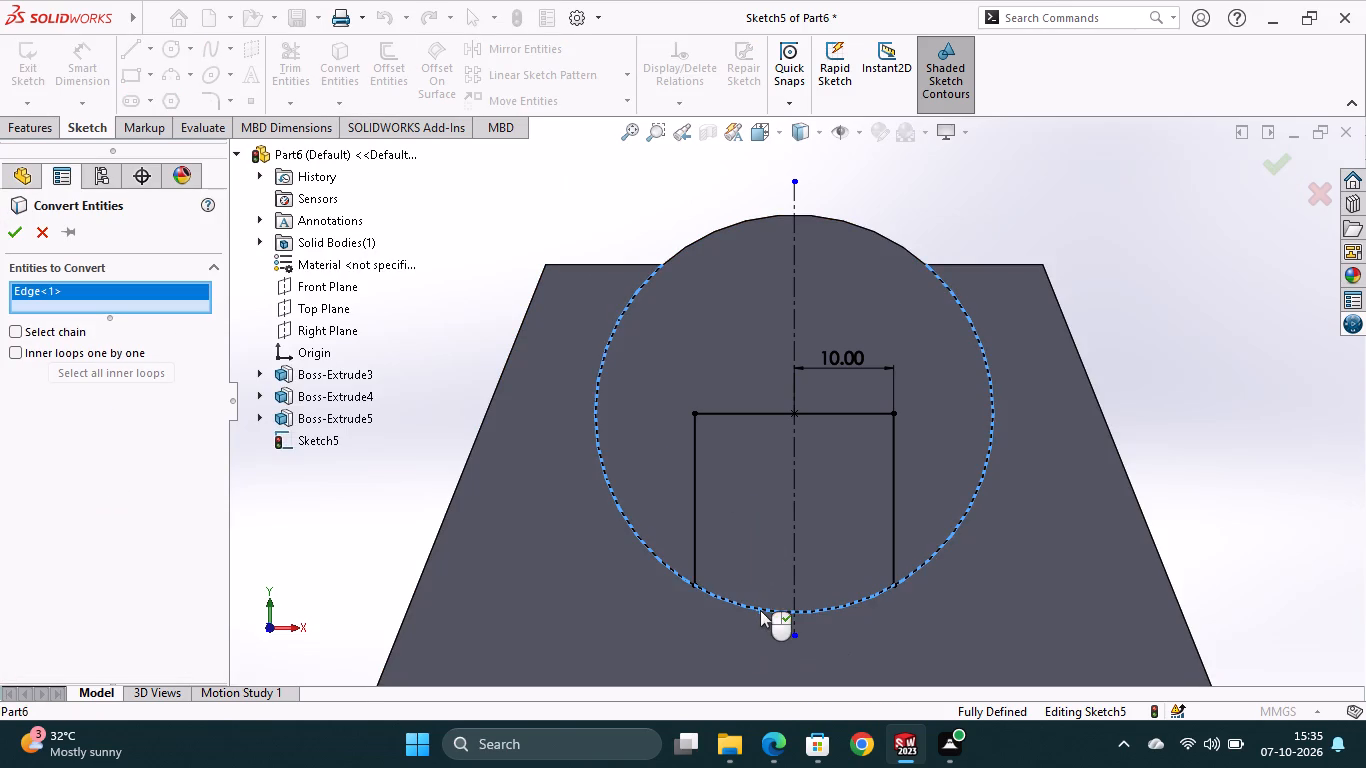
click(11, 231)
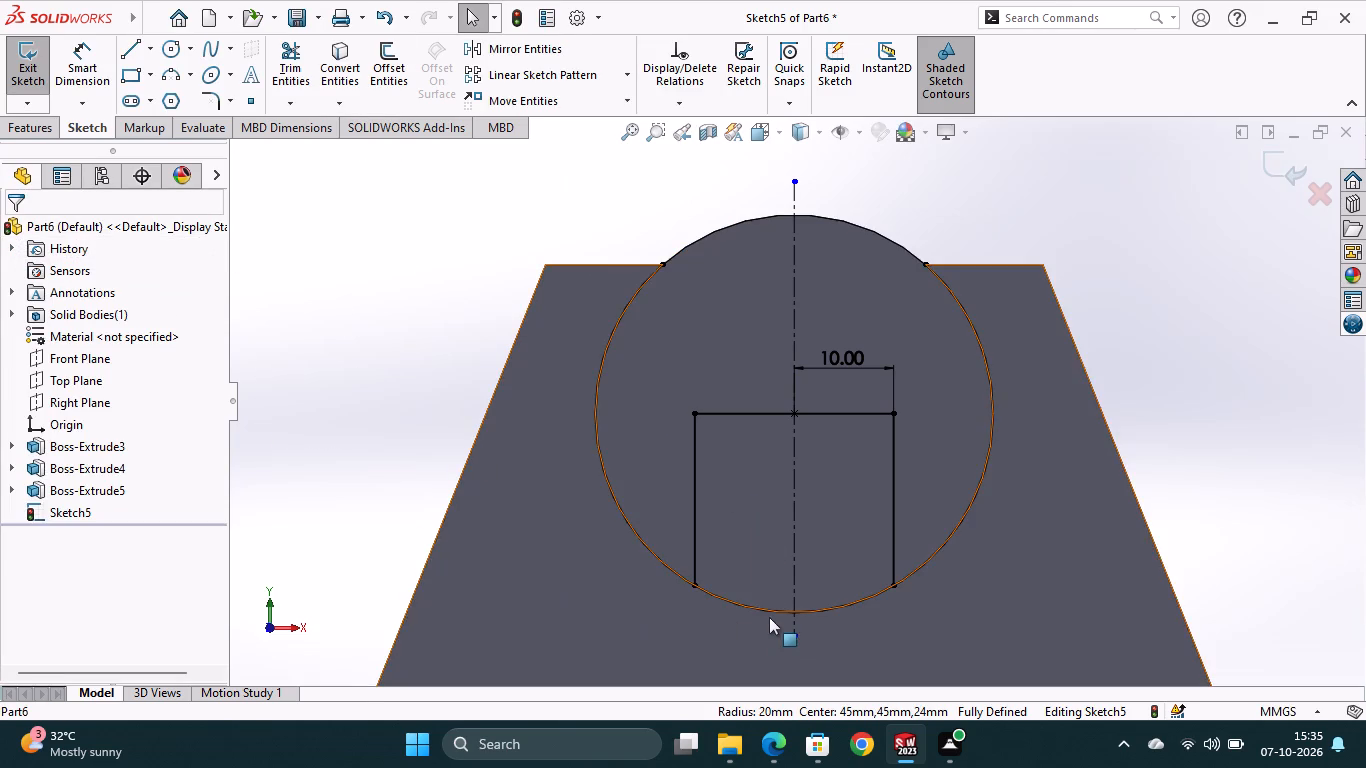
Trim the converted circle's arcs on both sides, leaving only the bottom arc that closes the slot profile.
scroll(760, 589, down, 2)
scroll(635, 323, up, 2)
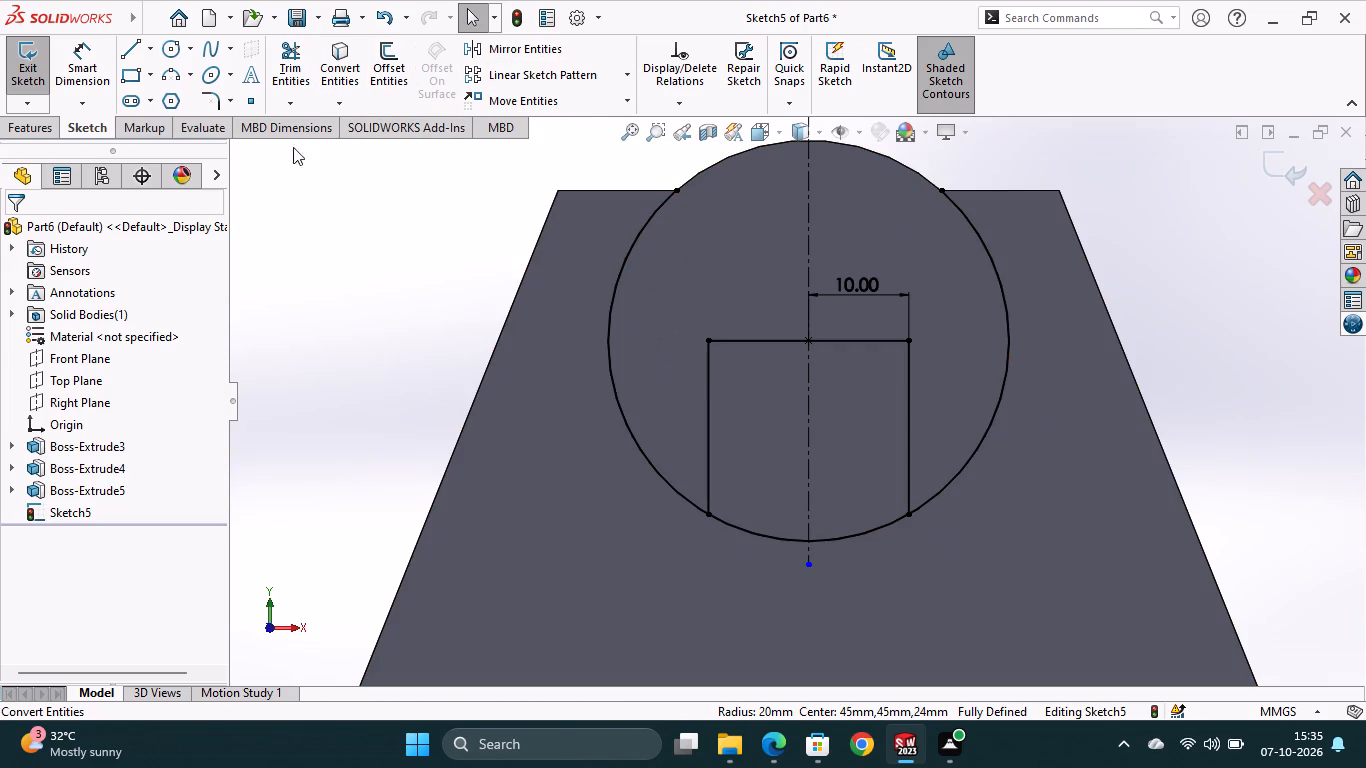
click(282, 74)
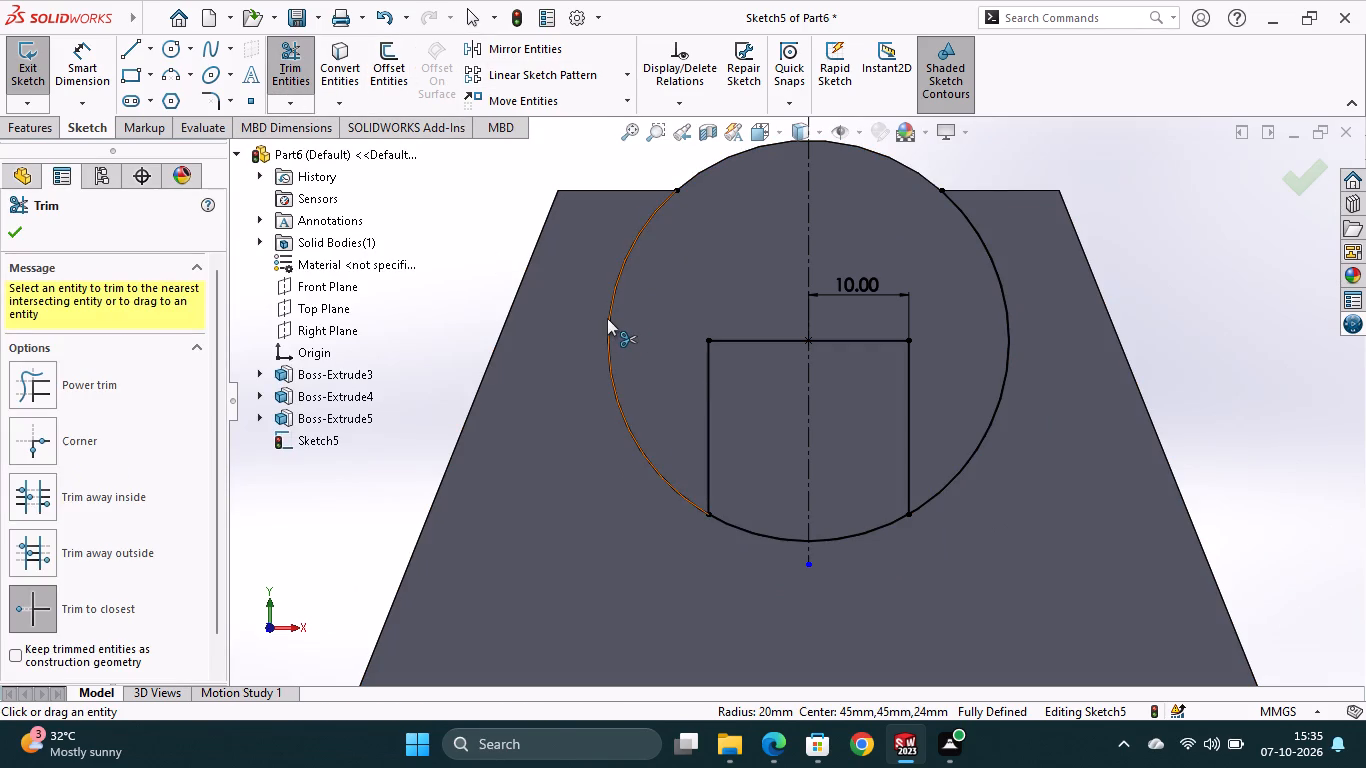
click(607, 318)
click(1000, 295)
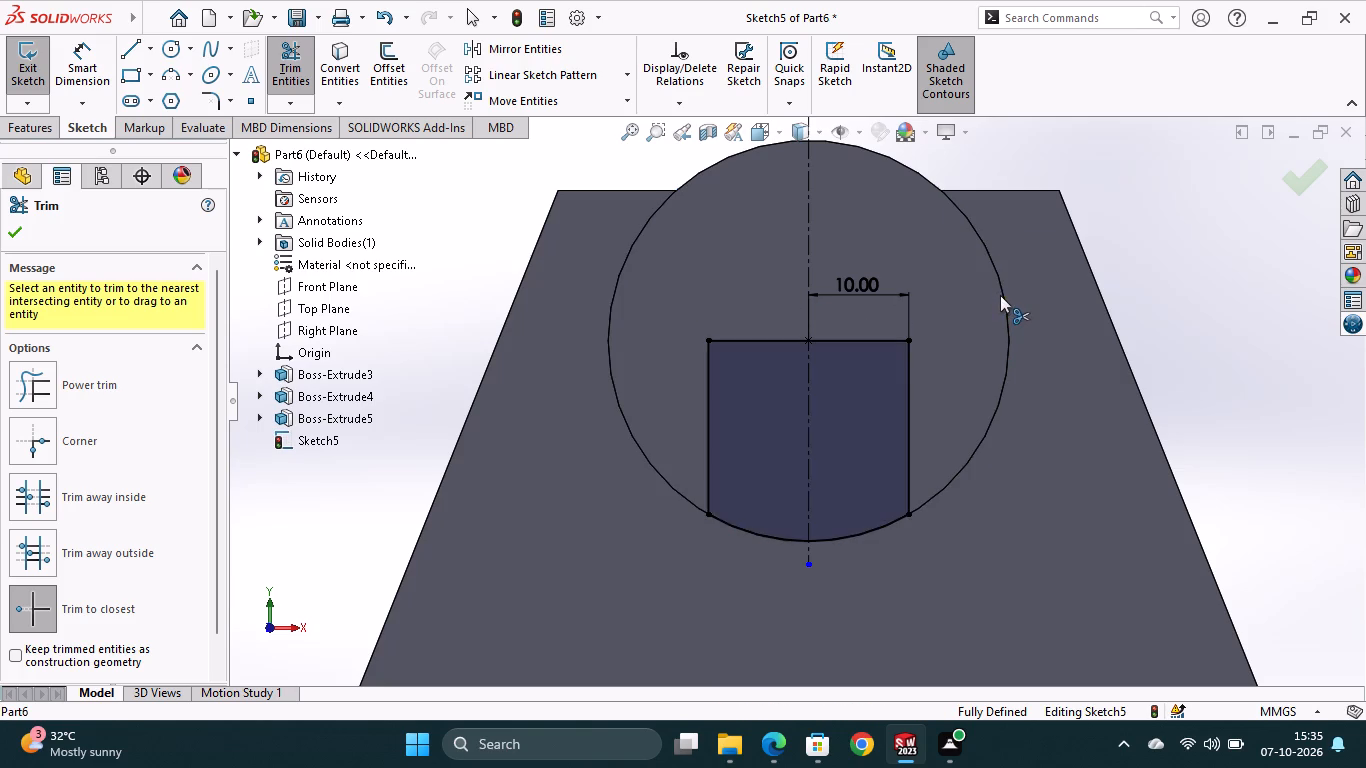
click(12, 230)
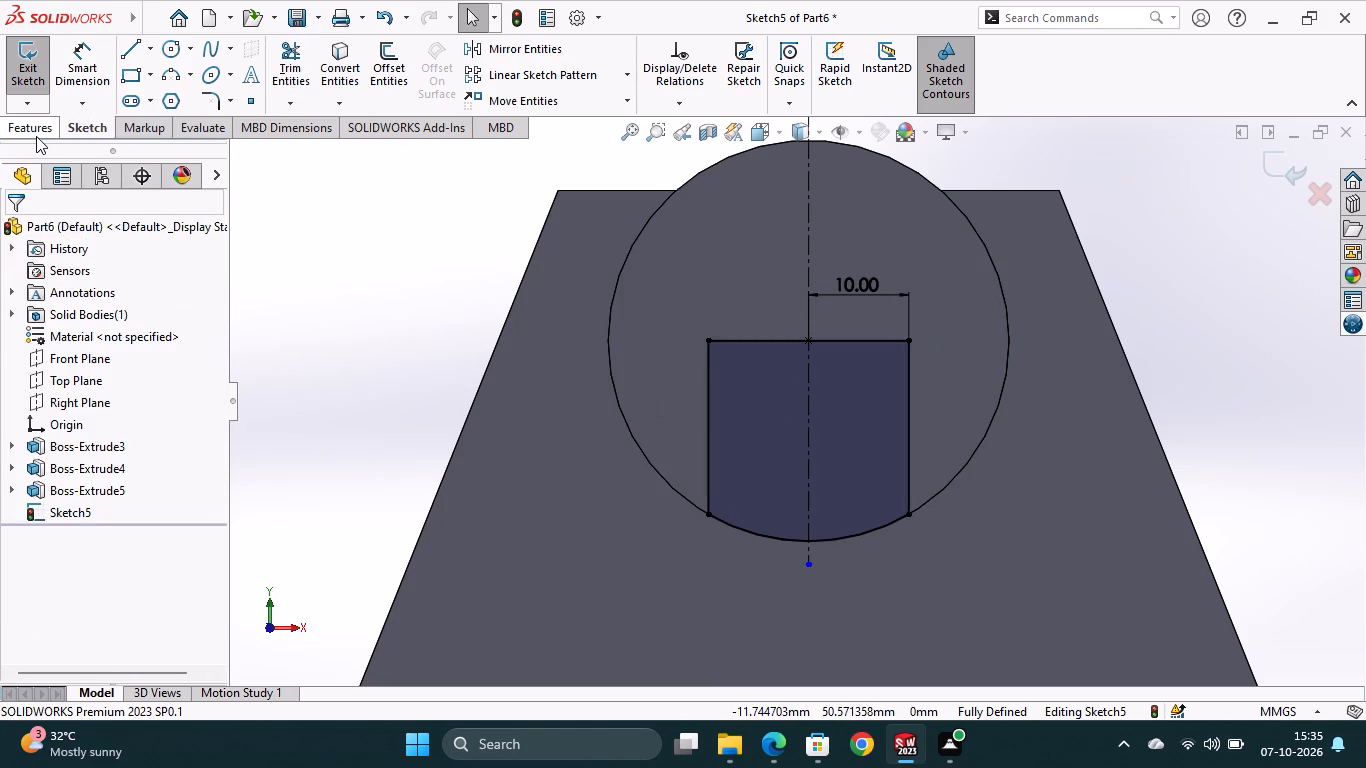
Cut-extrude the slot profile into the cylinder as a blind cut 10 mm deep.
click(36, 136)
click(289, 70)
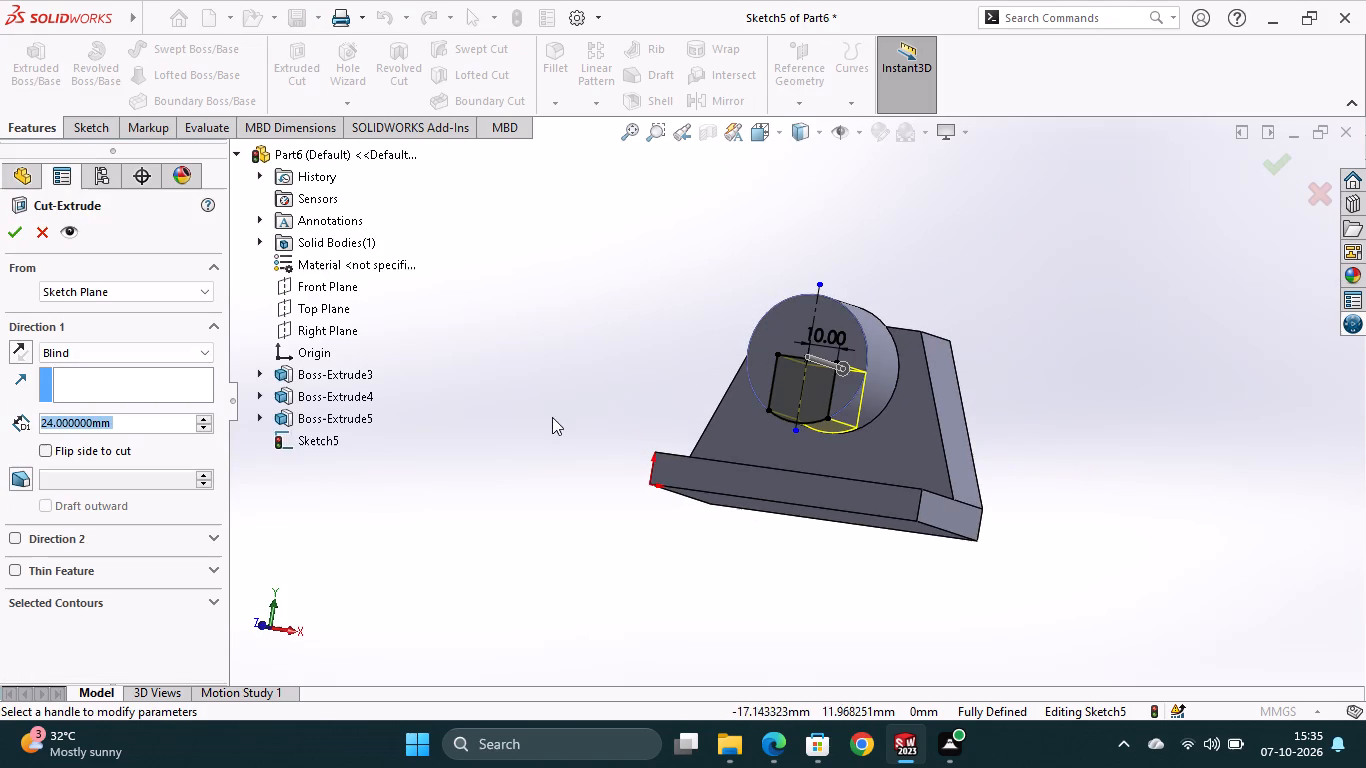
double_click(138, 424)
key(1)
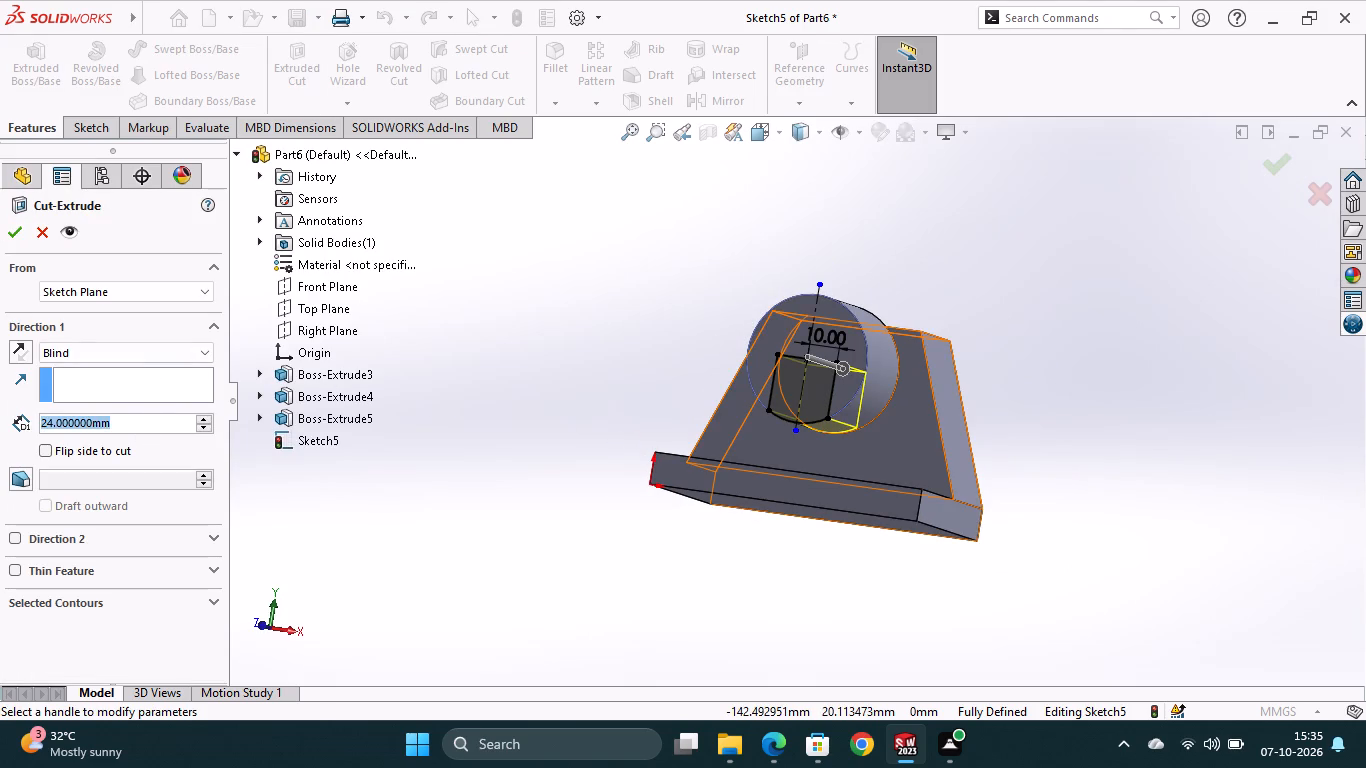
key(0)
key(Return)
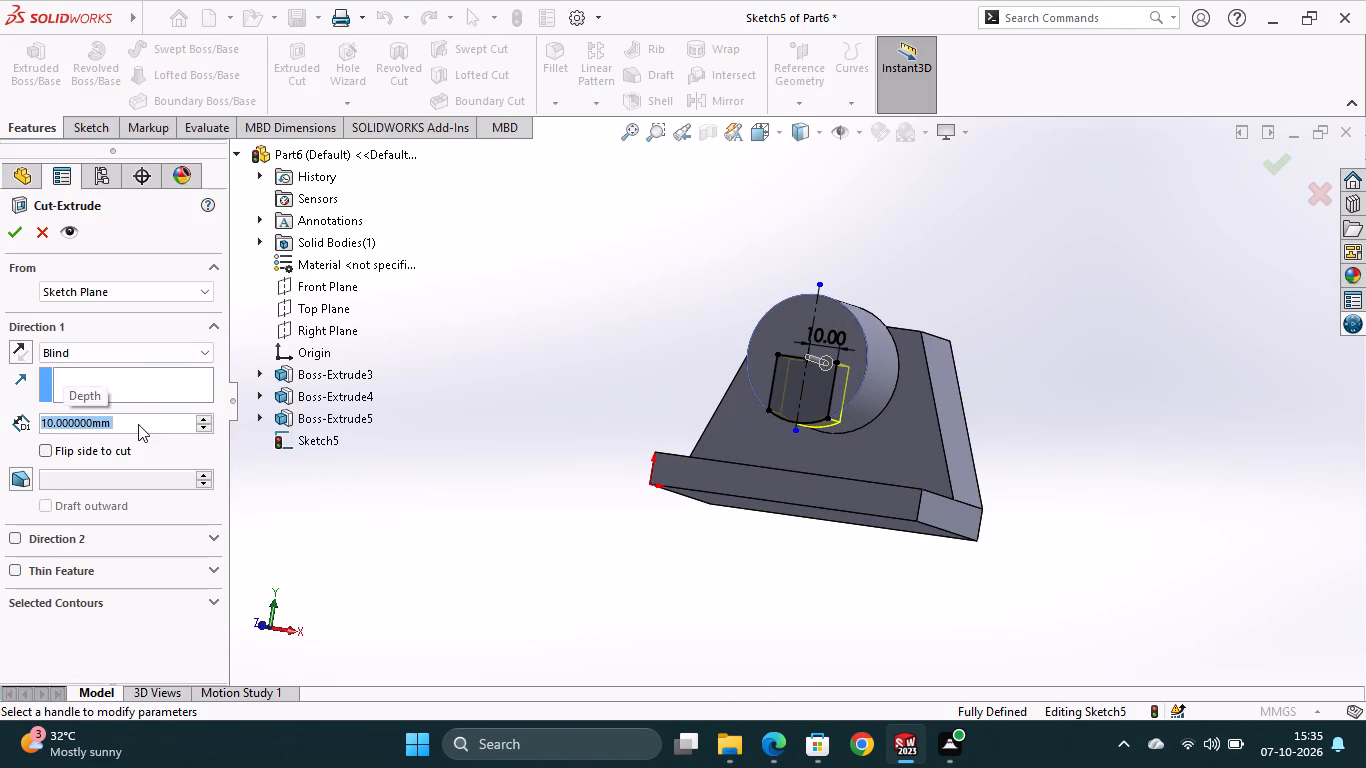
click(11, 237)
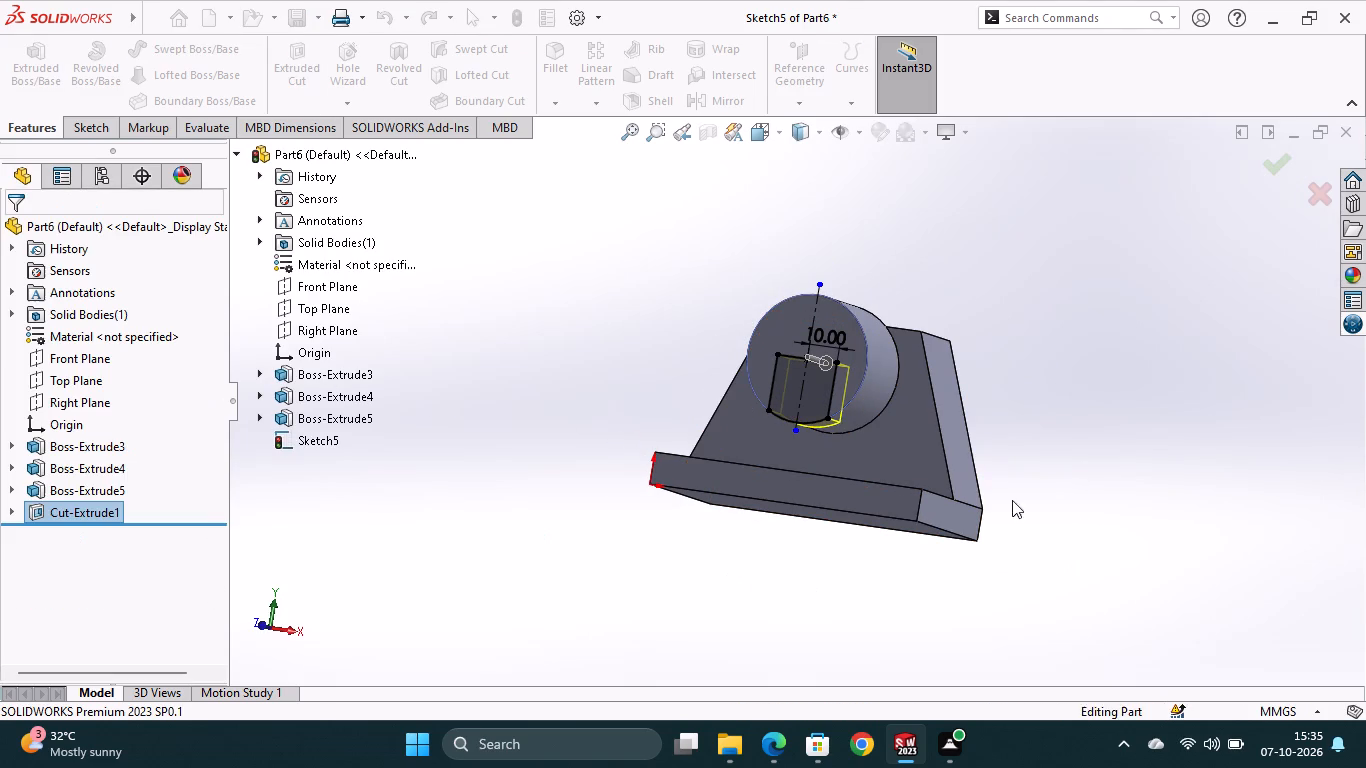
Start a sketch on the cylinder's rear face segment above the upright and convert the segment's edges into sketch geometry.
middle_drag(1077, 463, 914, 468)
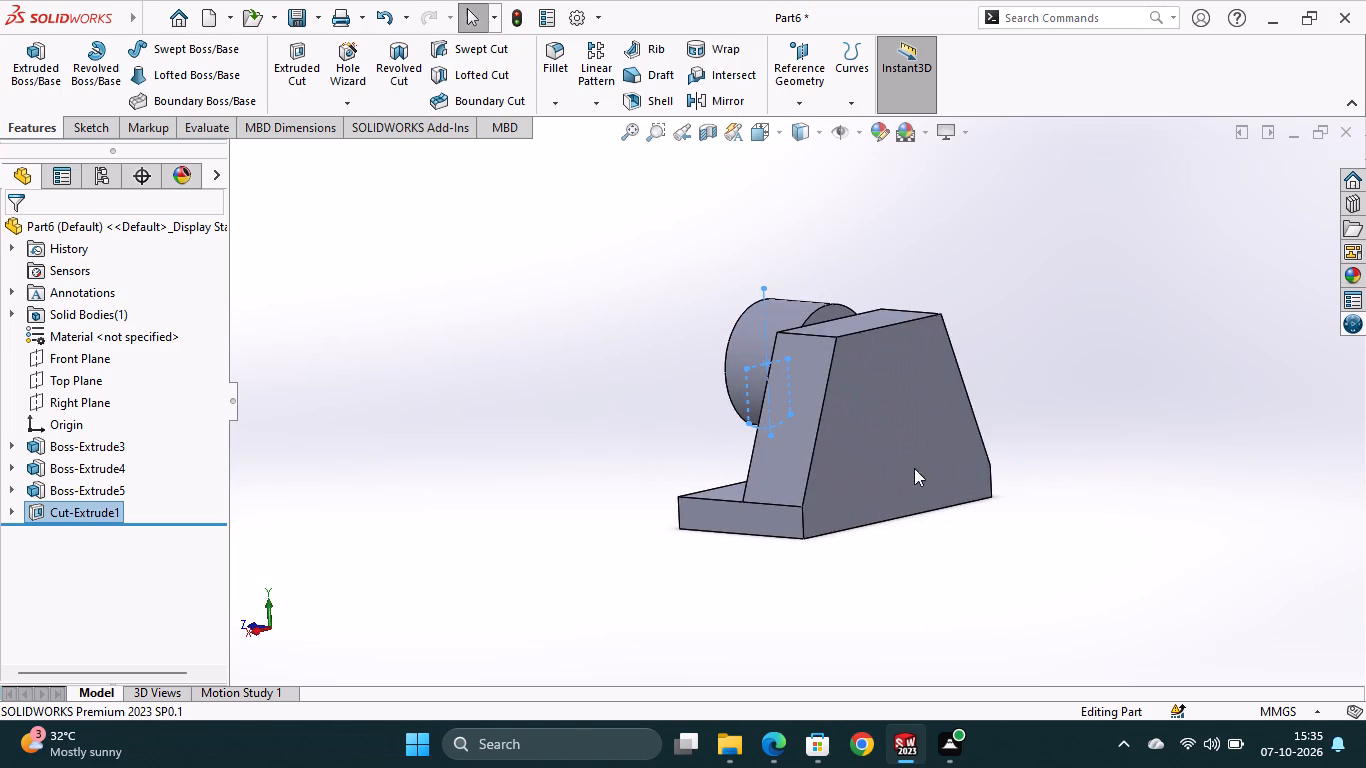
click(823, 311)
right_click(823, 311)
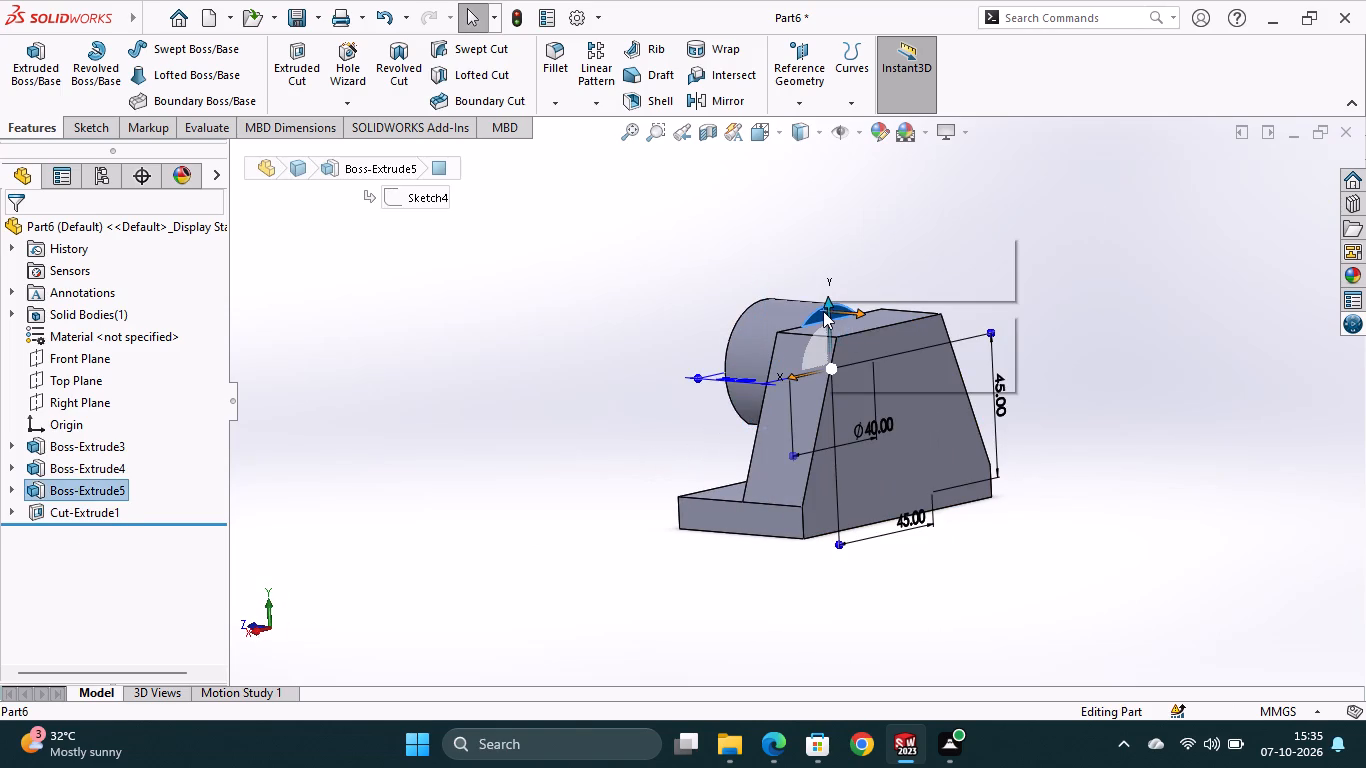
click(863, 287)
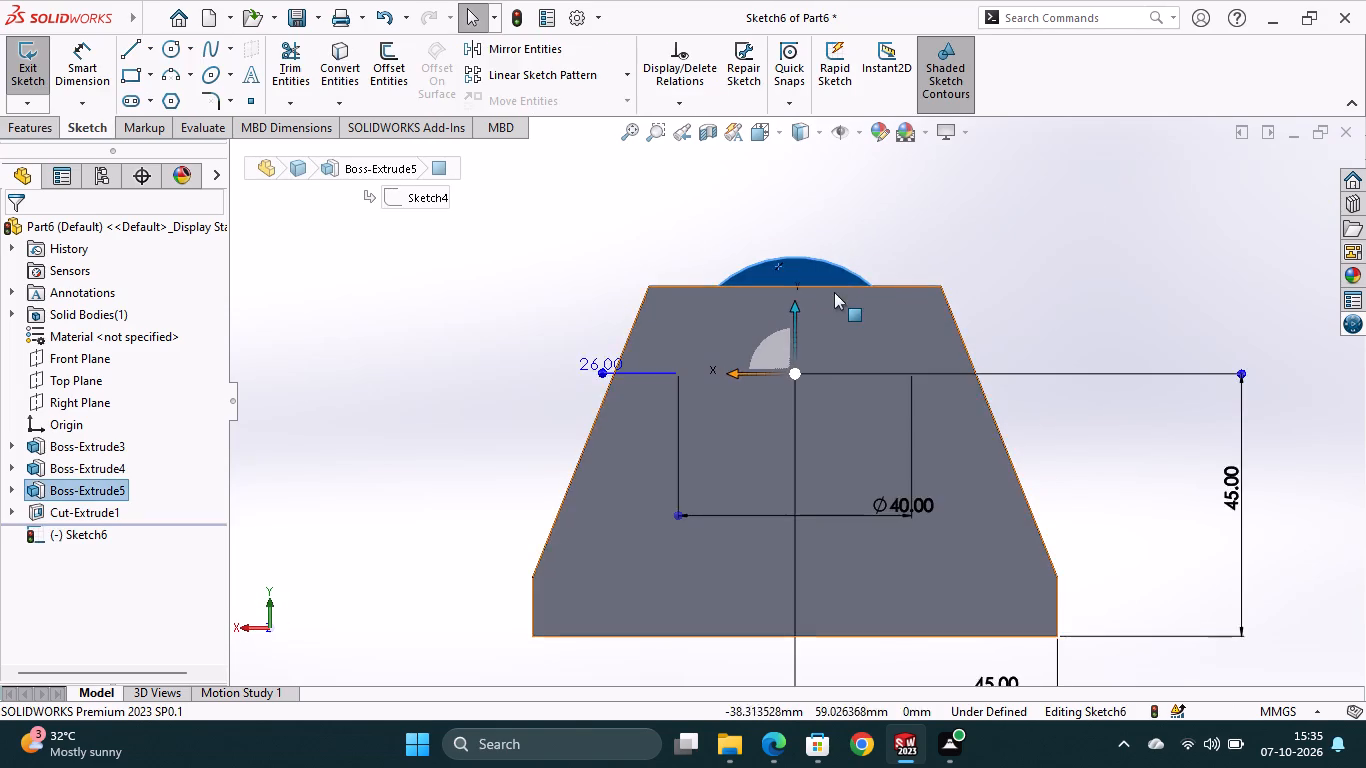
scroll(815, 279, down, 3)
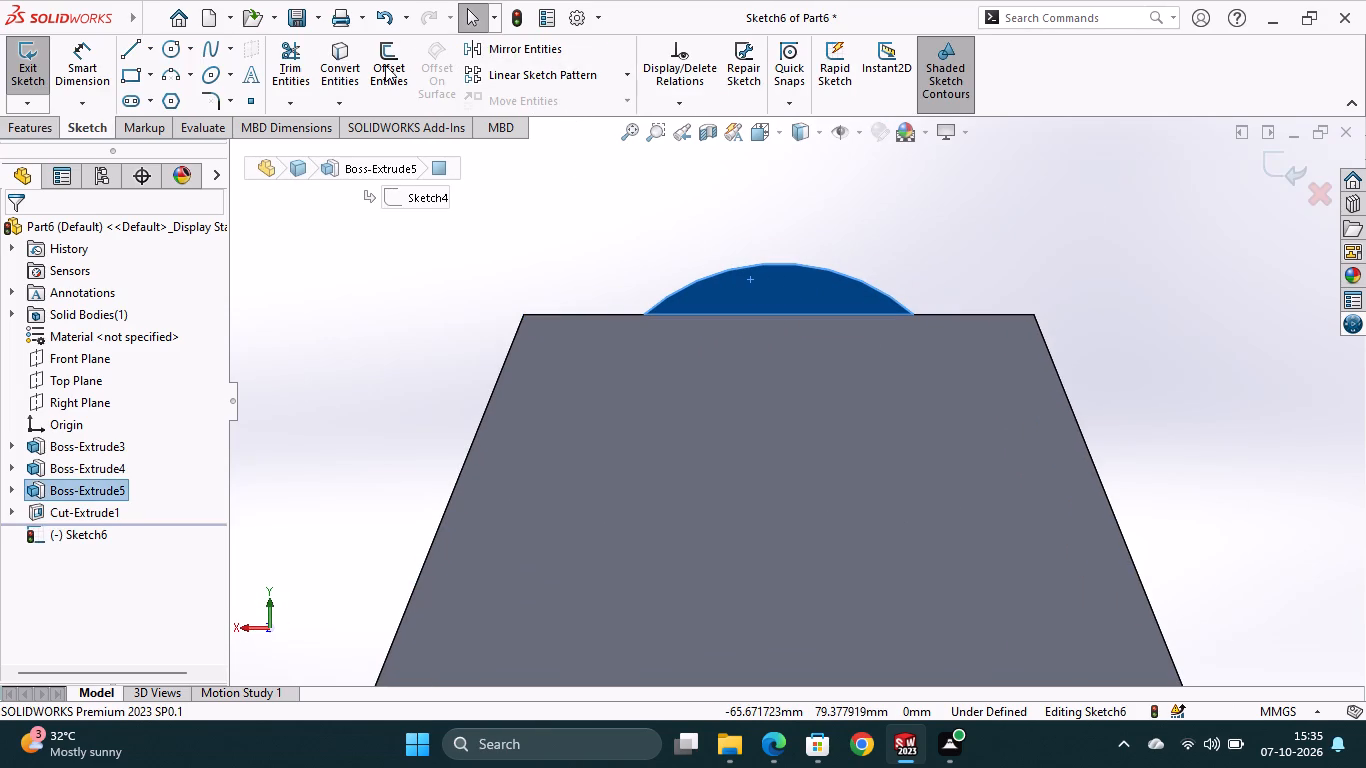
click(334, 65)
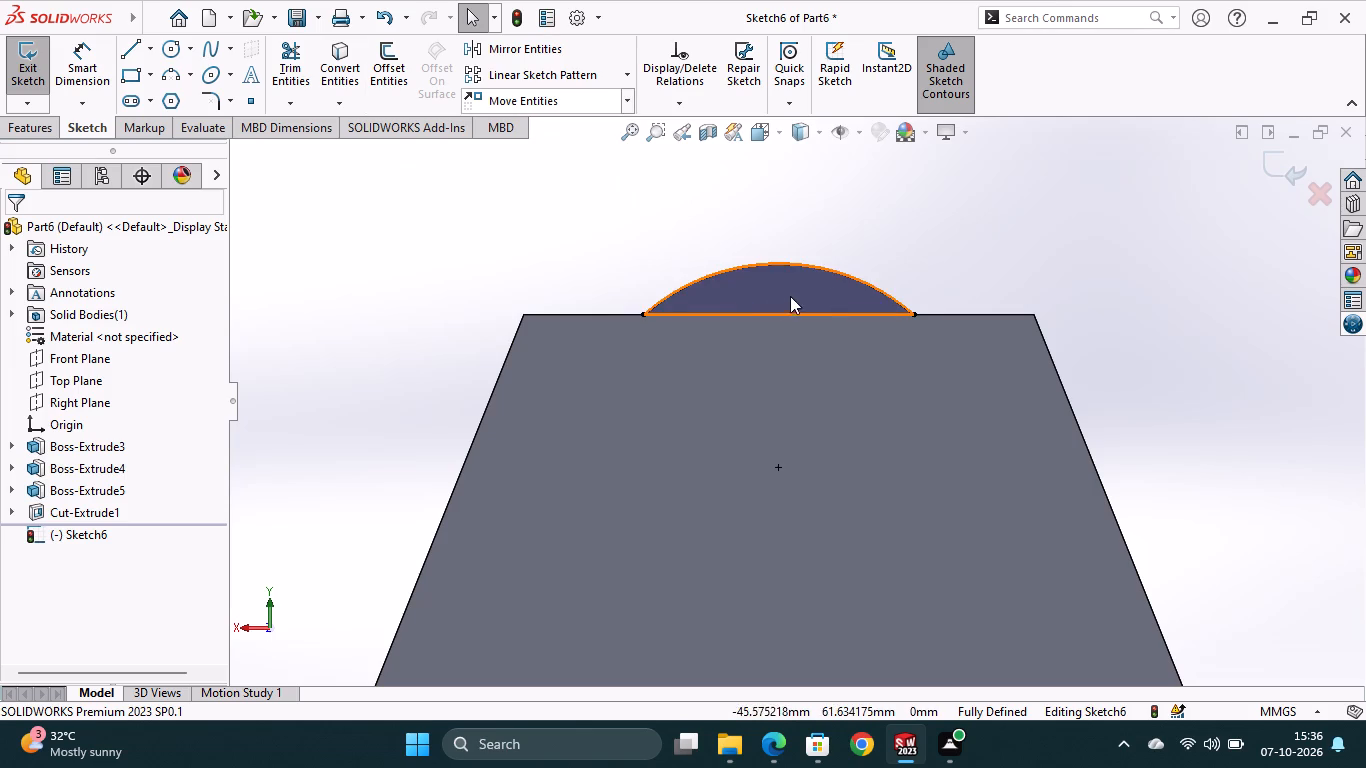
Cut-extrude the converted segment profile above the upright into the cylinder as a blind cut 11 mm deep.
scroll(962, 271, up, 2)
scroll(735, 361, down, 4)
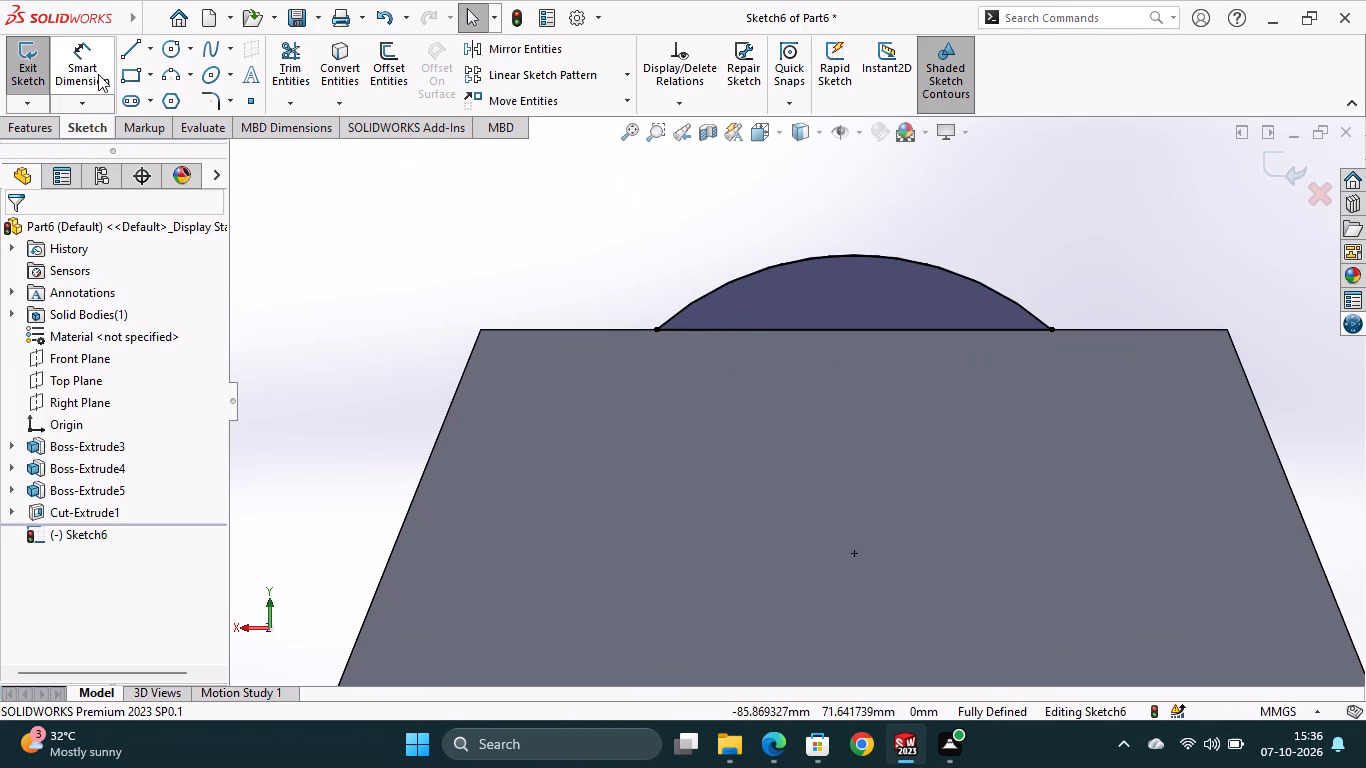
click(46, 131)
click(282, 75)
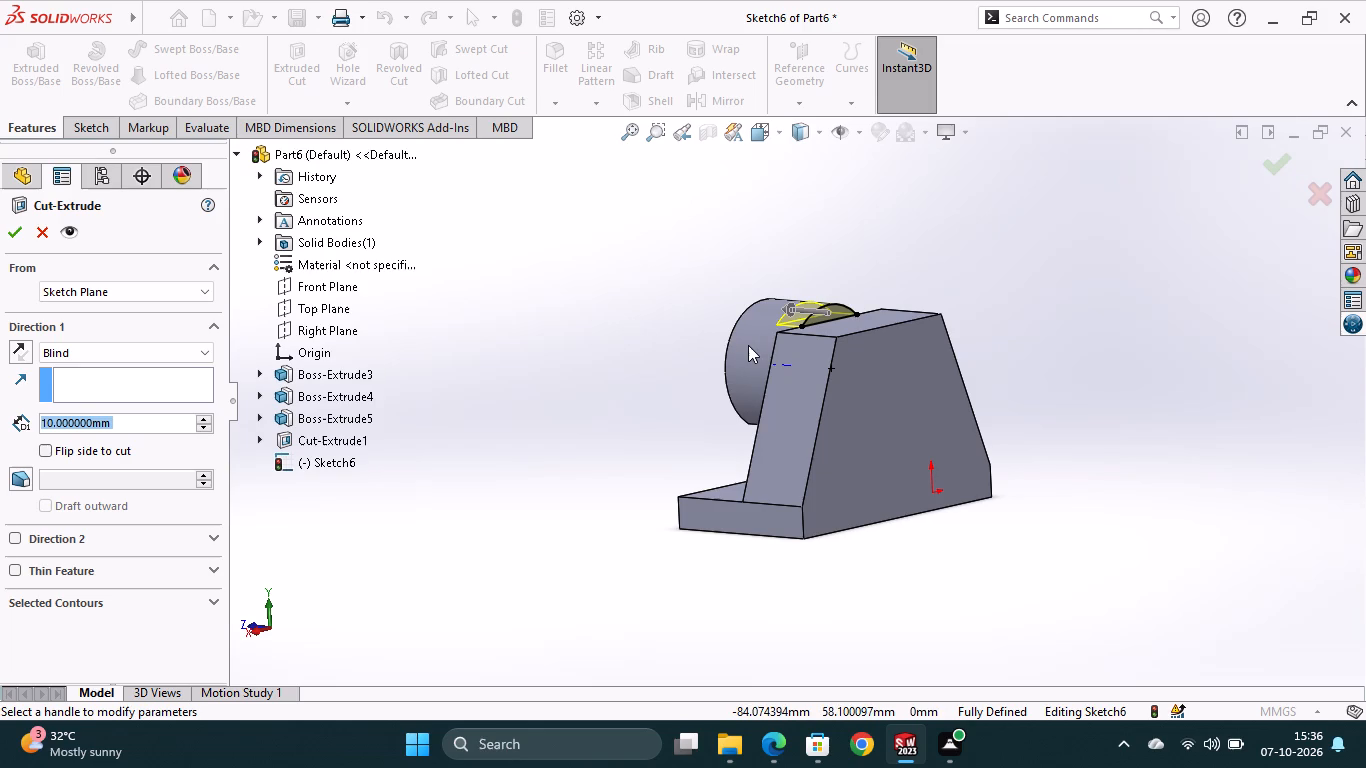
text(11)
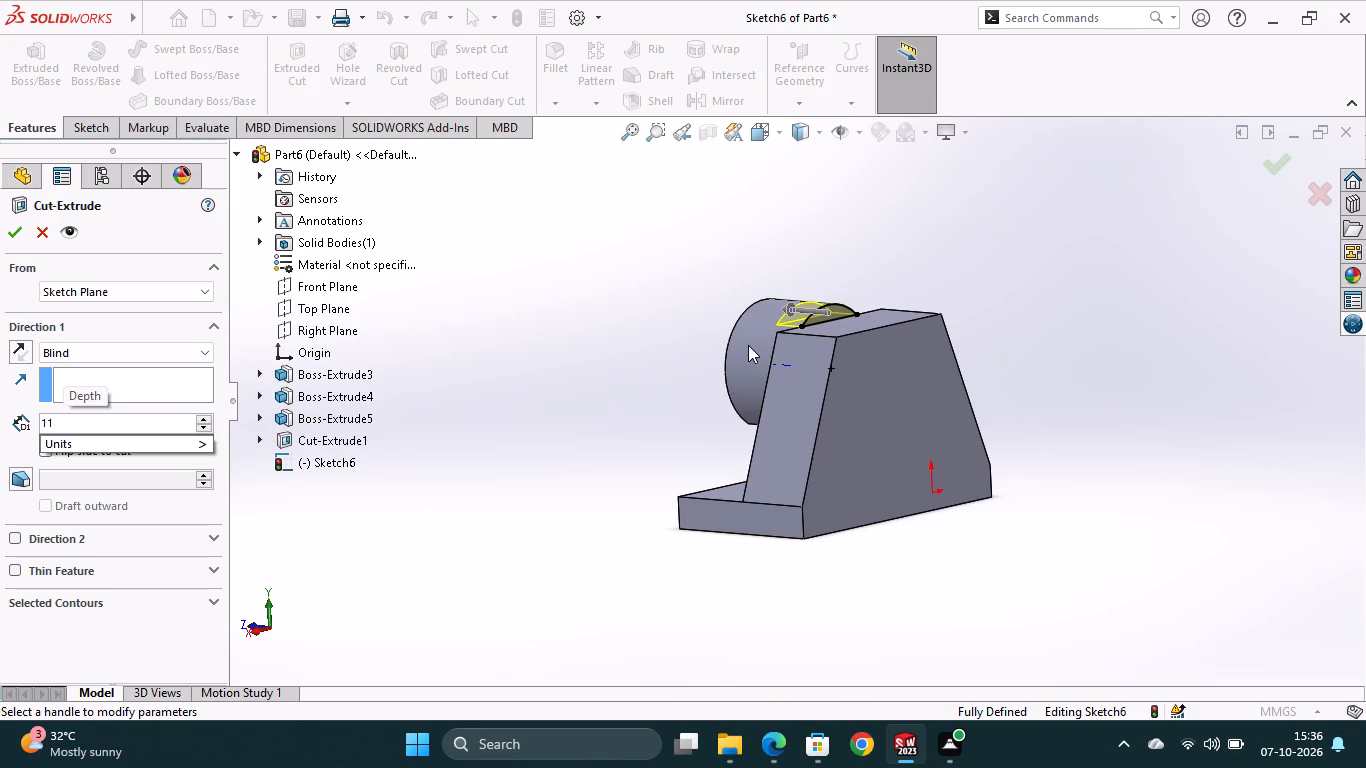
key(Return)
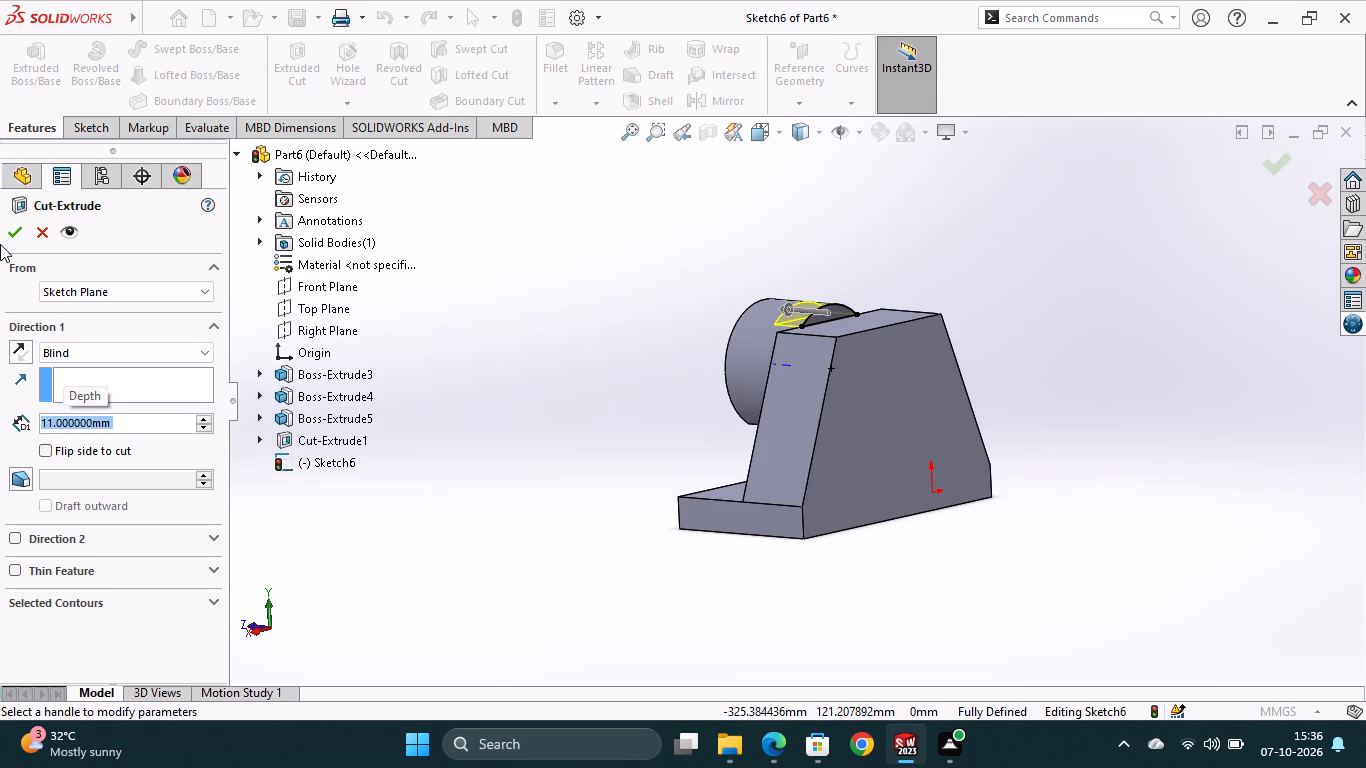
click(14, 241)
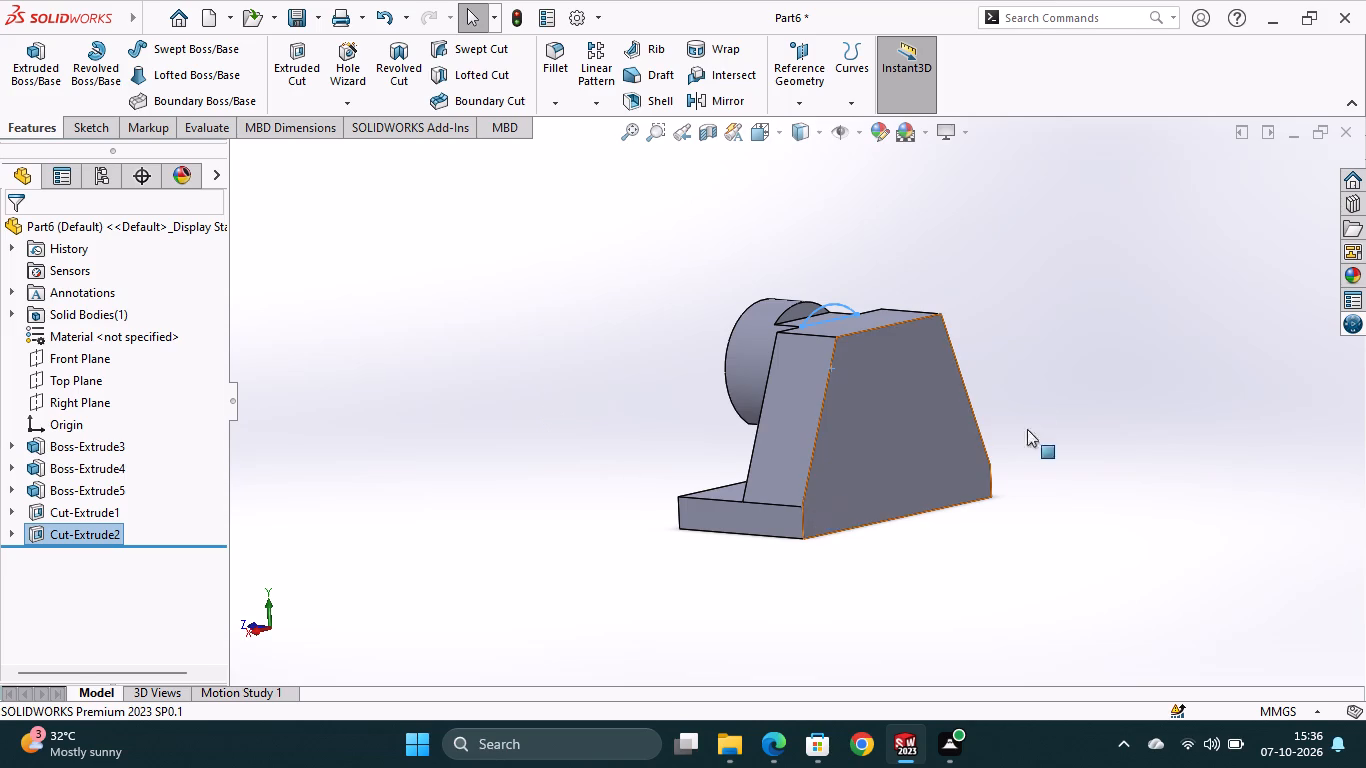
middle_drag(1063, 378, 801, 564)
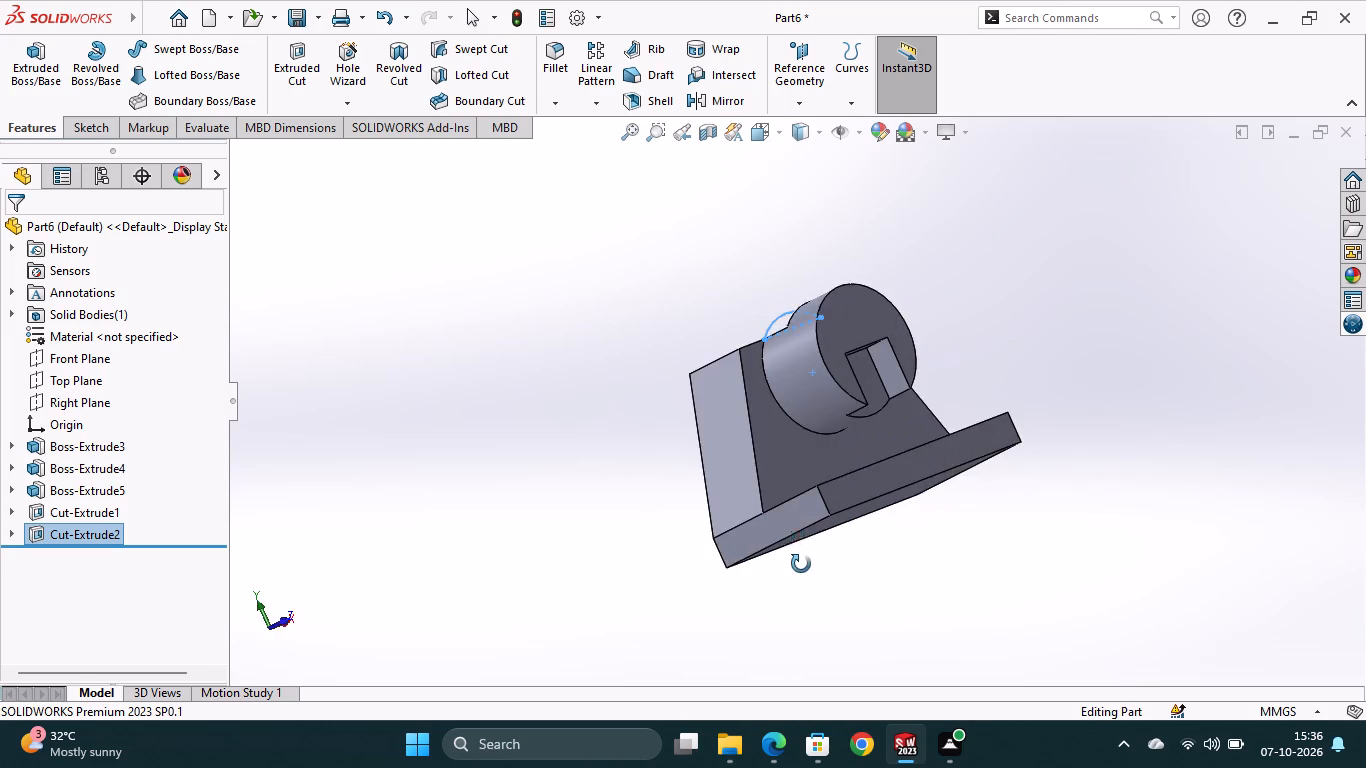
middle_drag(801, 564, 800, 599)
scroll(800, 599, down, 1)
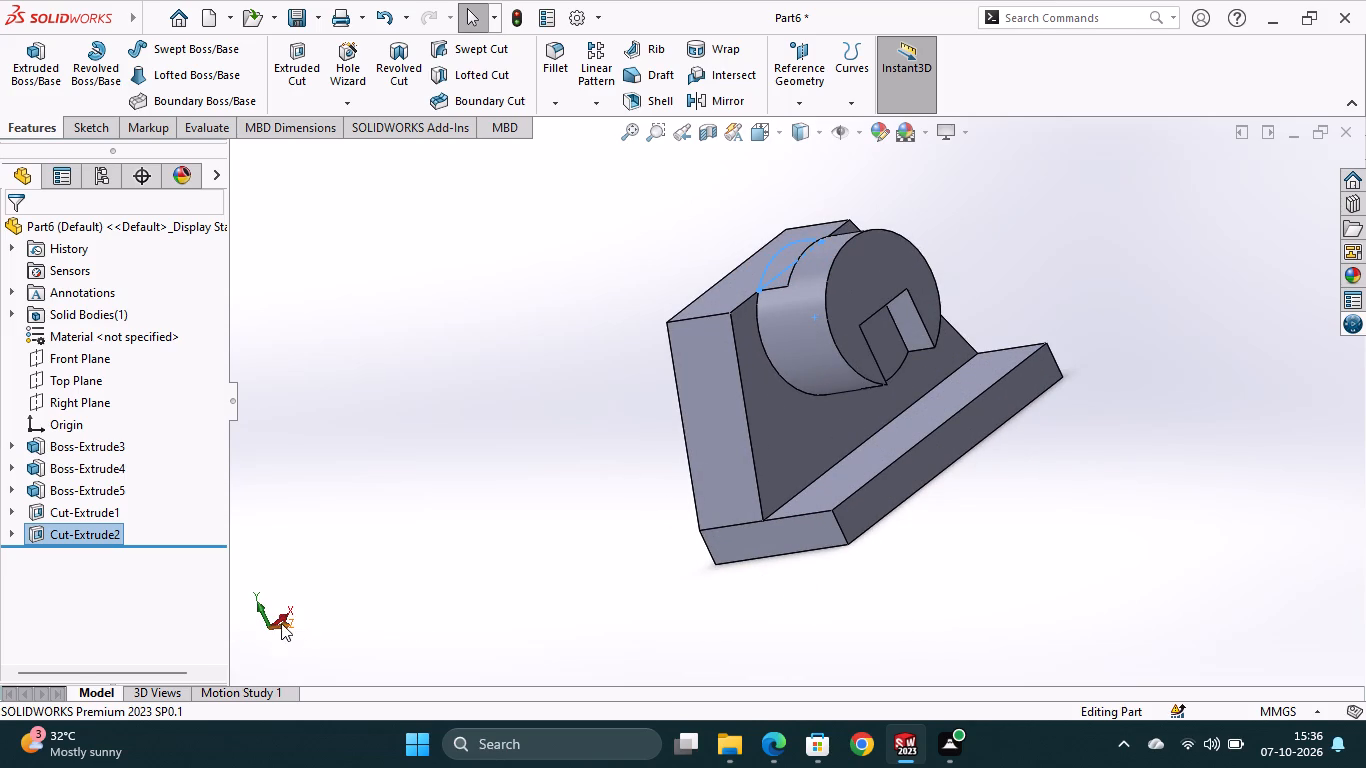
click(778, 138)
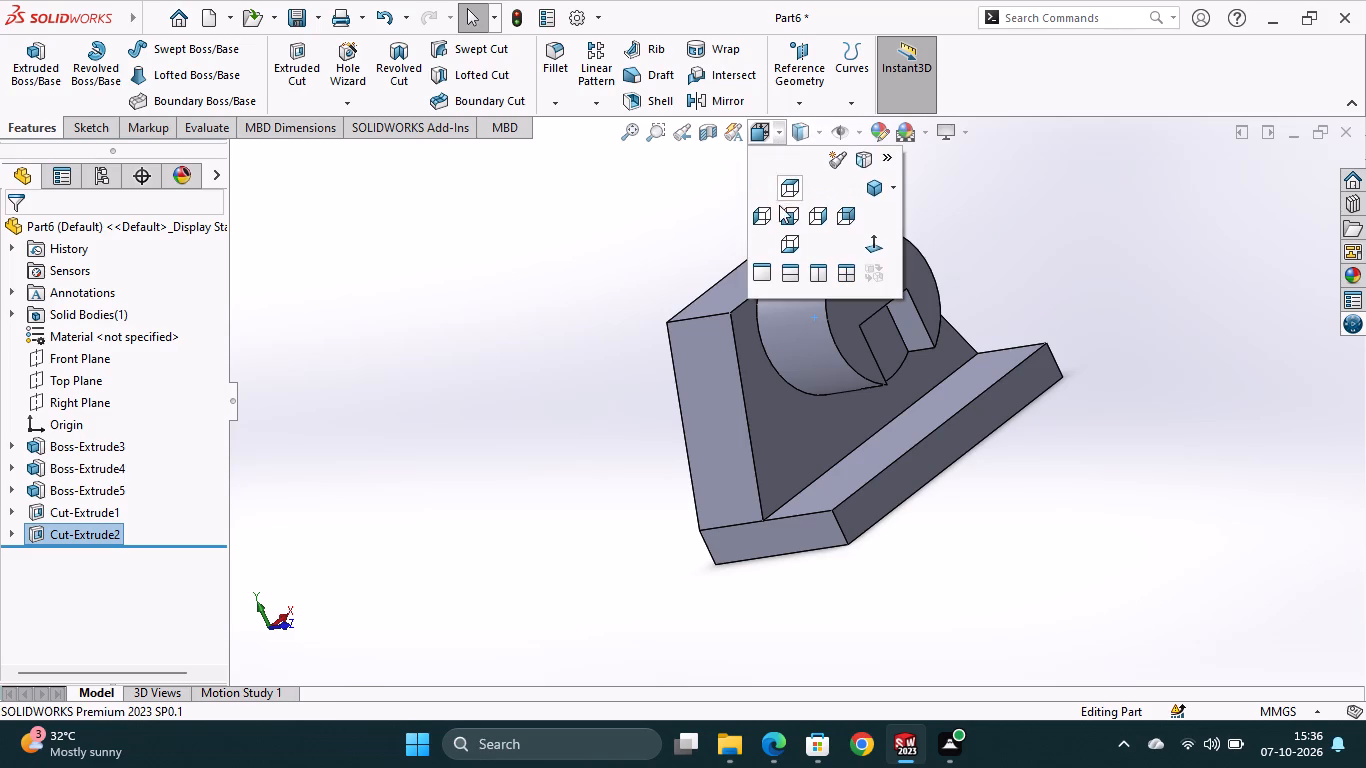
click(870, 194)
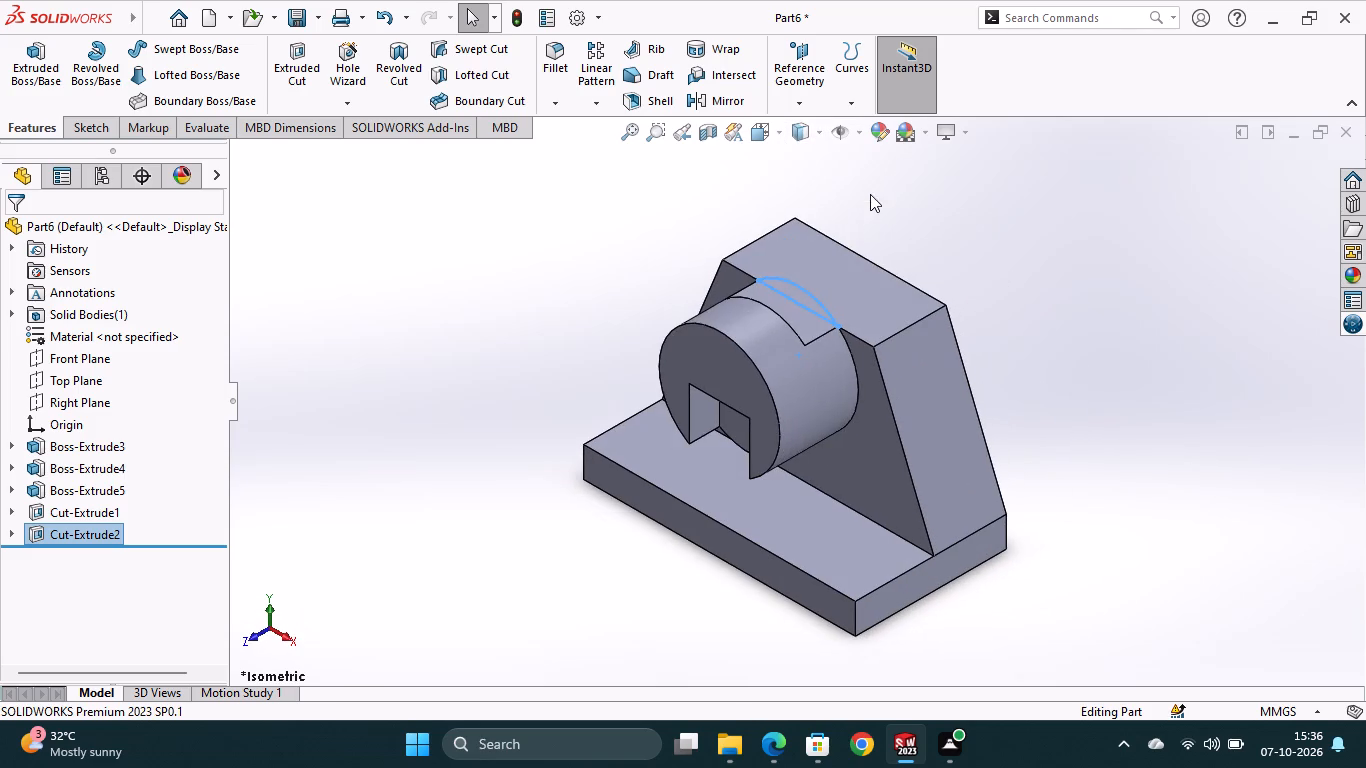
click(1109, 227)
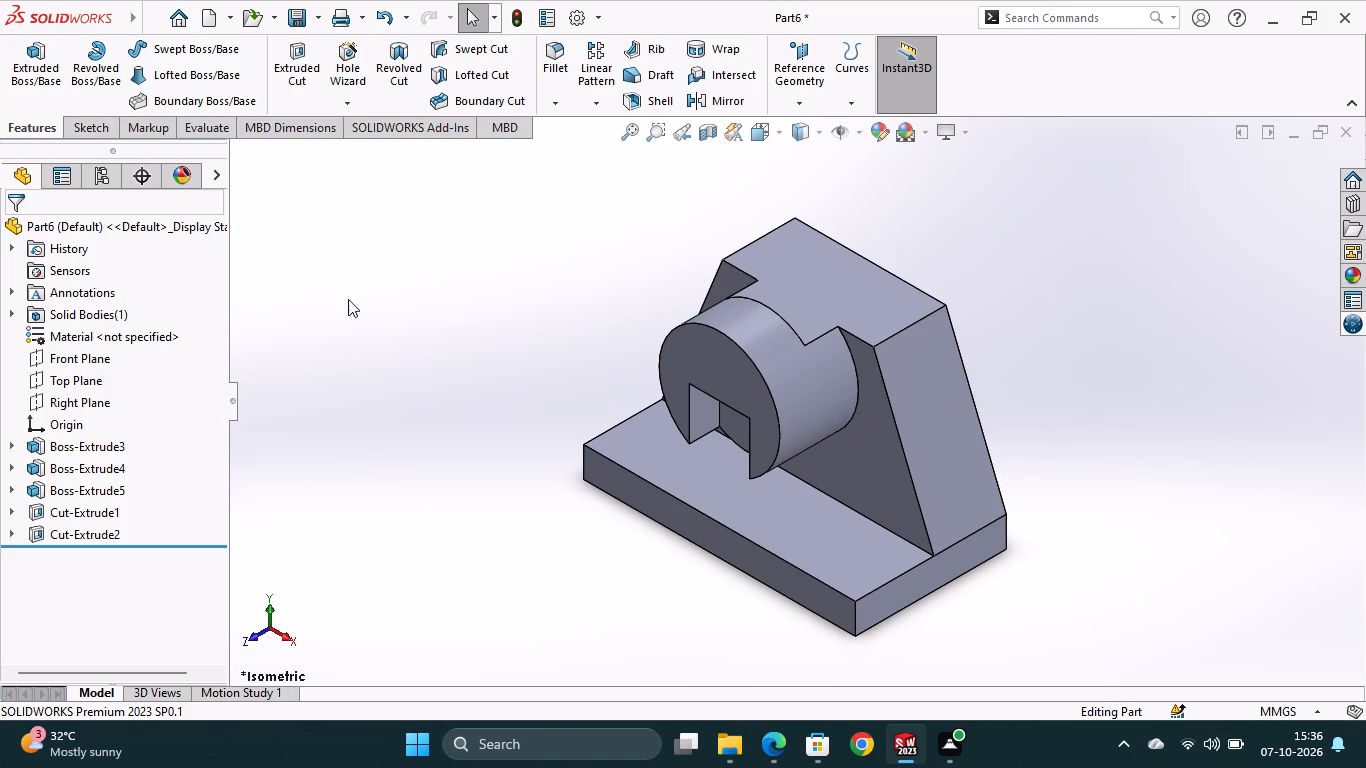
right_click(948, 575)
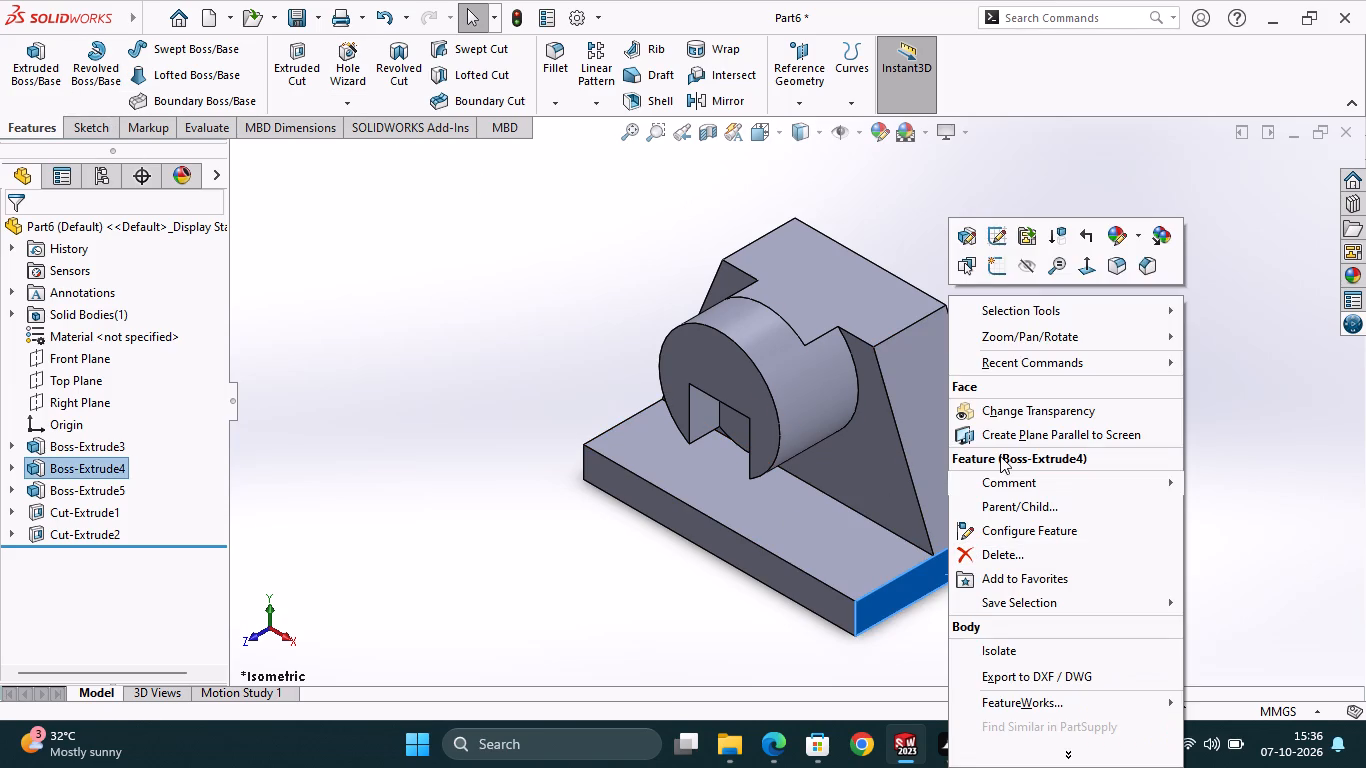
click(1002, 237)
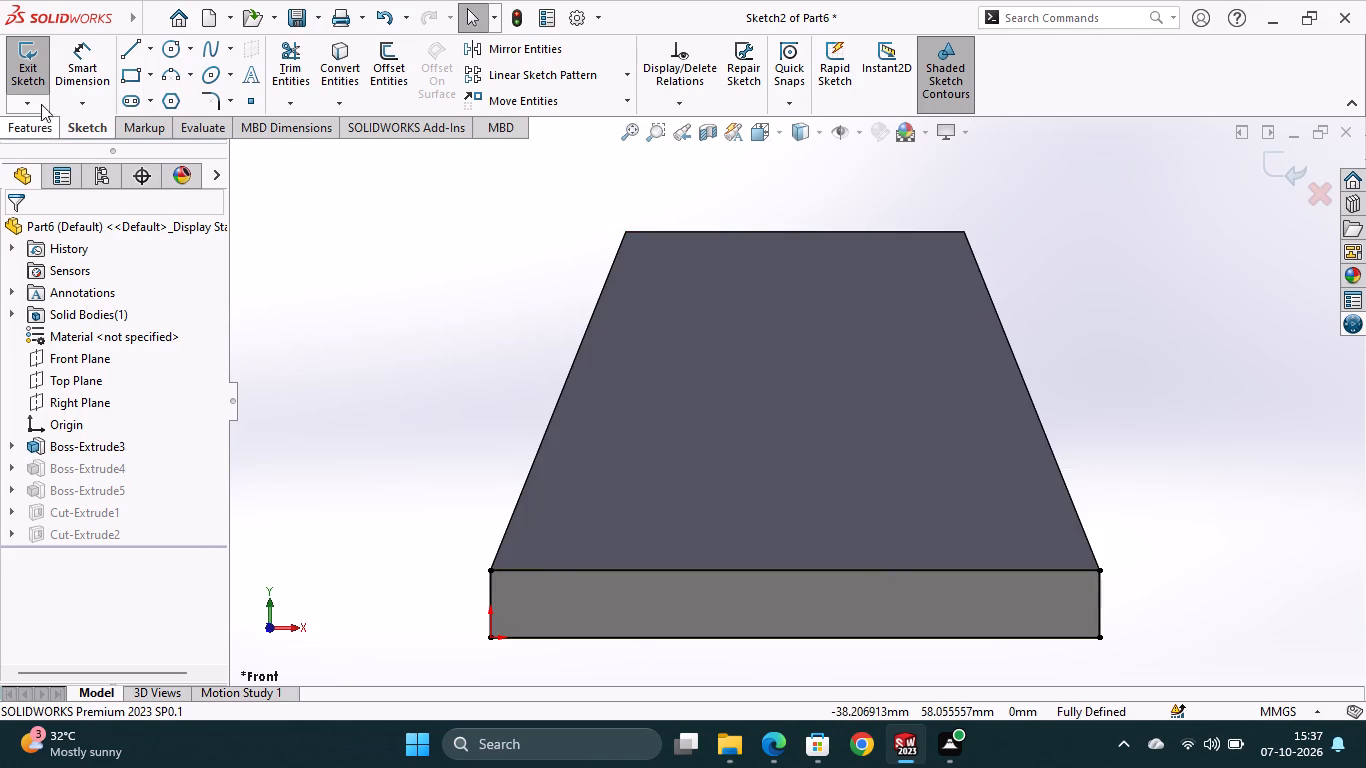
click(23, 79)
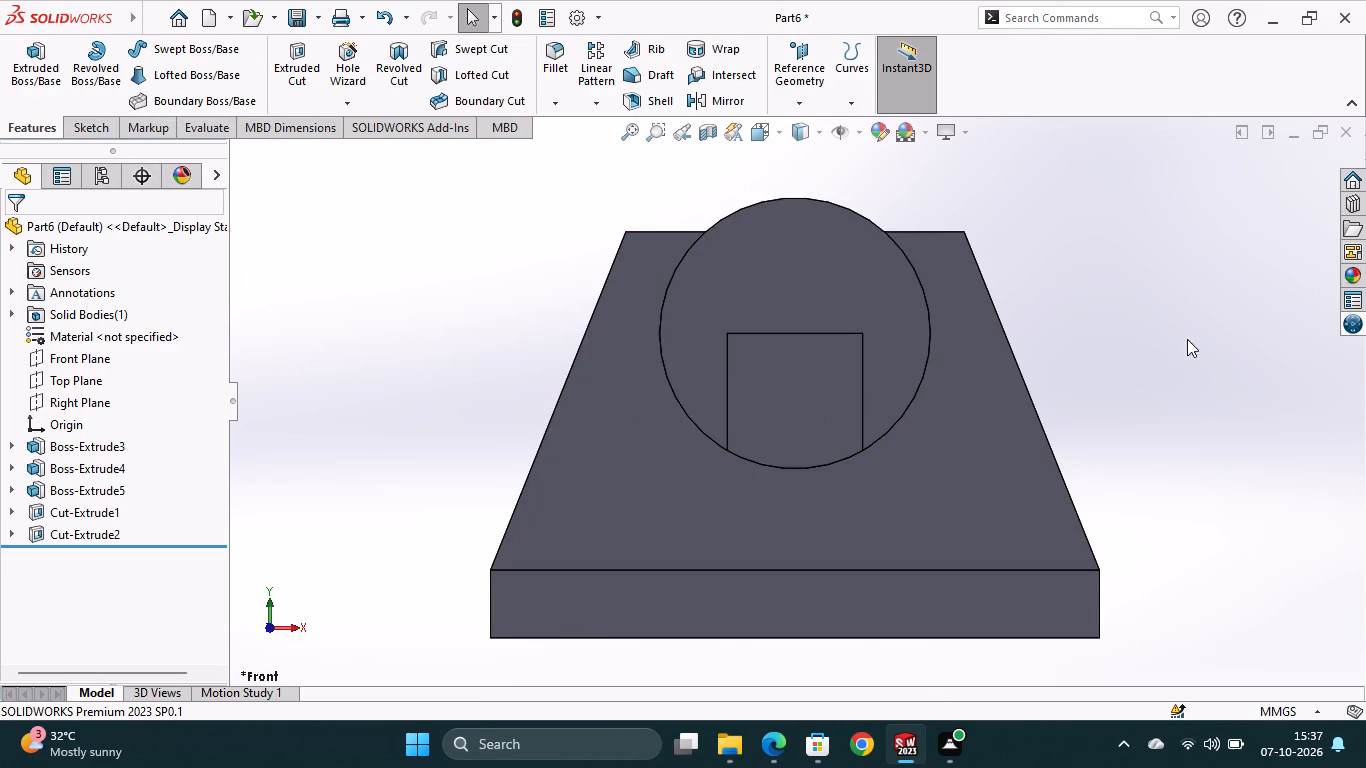
Start a sketch on the base's 50 by 10 mm end face and draw a corner rectangle about 10.5 by 25 mm over the upright's side.
middle_drag(1204, 331, 1019, 348)
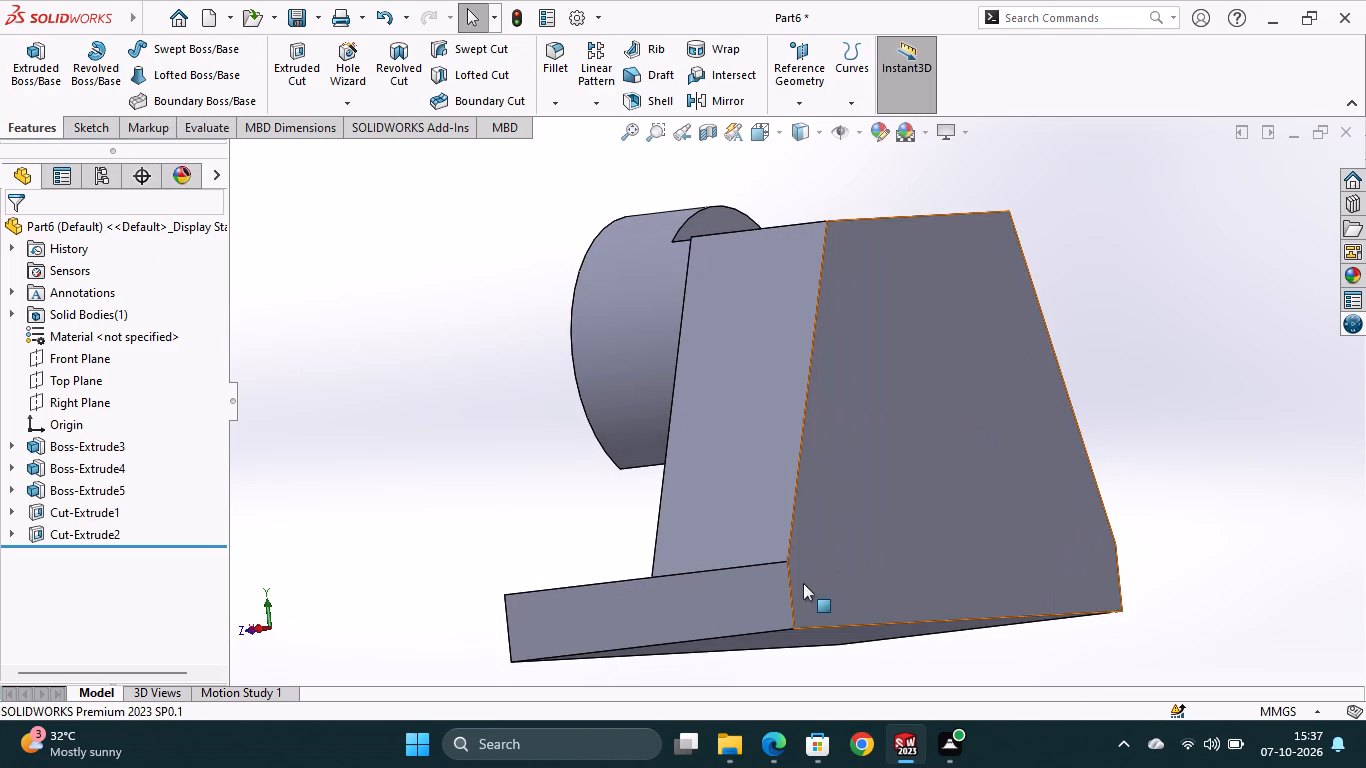
right_click(743, 605)
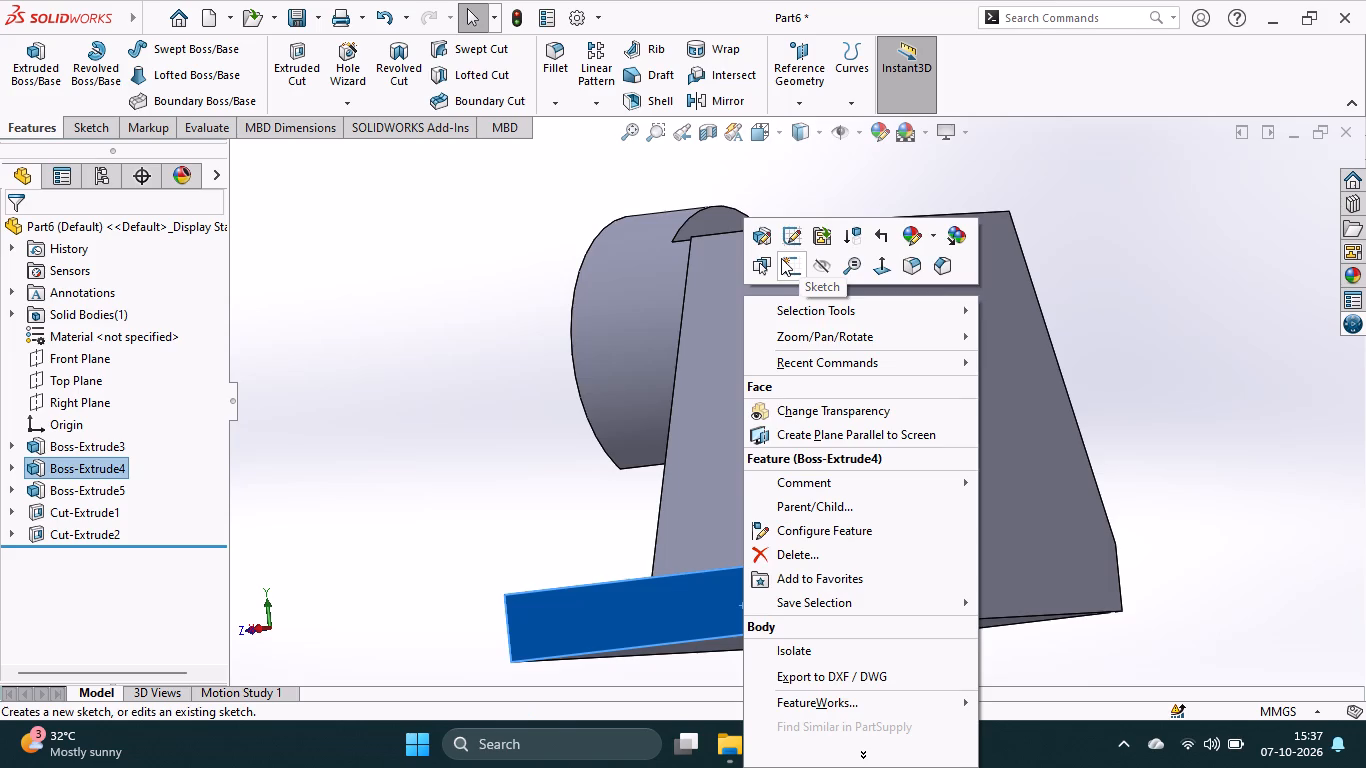
click(781, 258)
scroll(863, 528, down, 1)
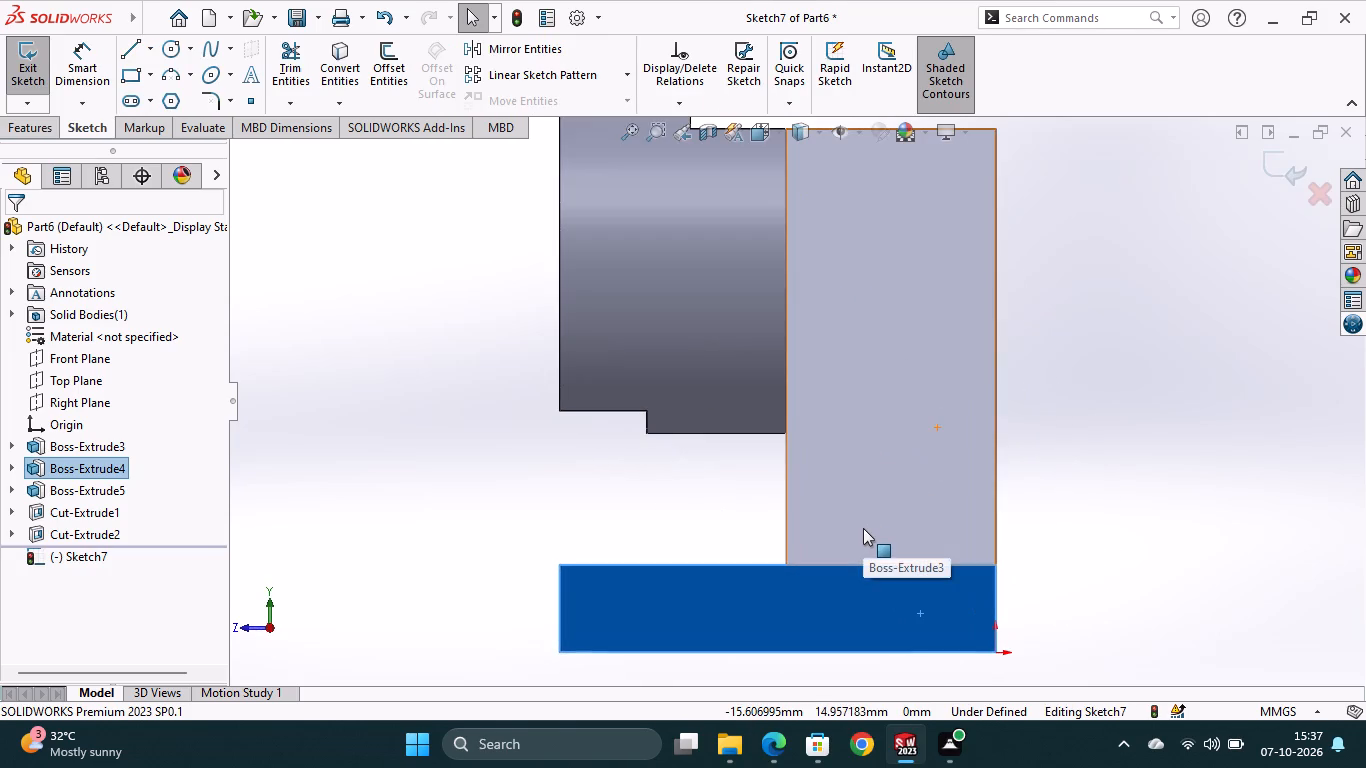
scroll(880, 510, up, 3)
scroll(862, 426, down, 1)
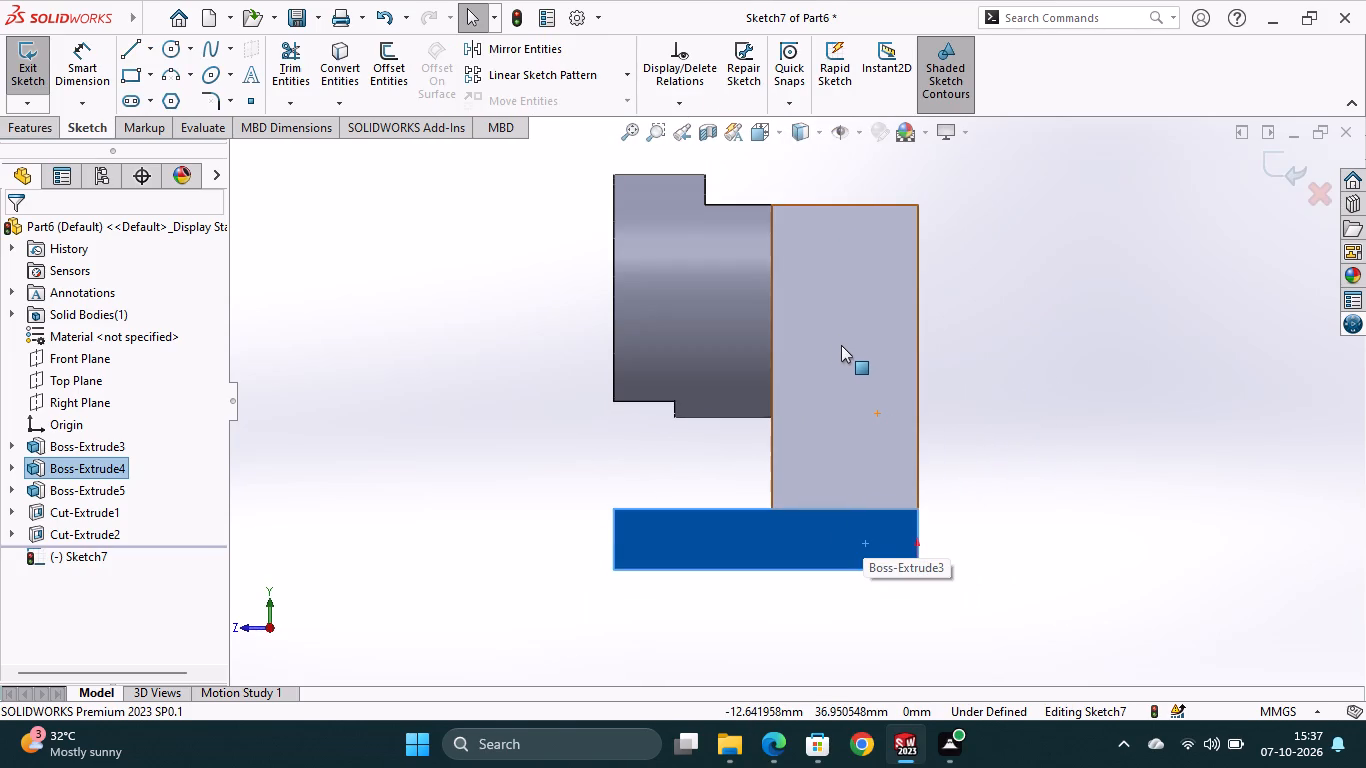
click(125, 77)
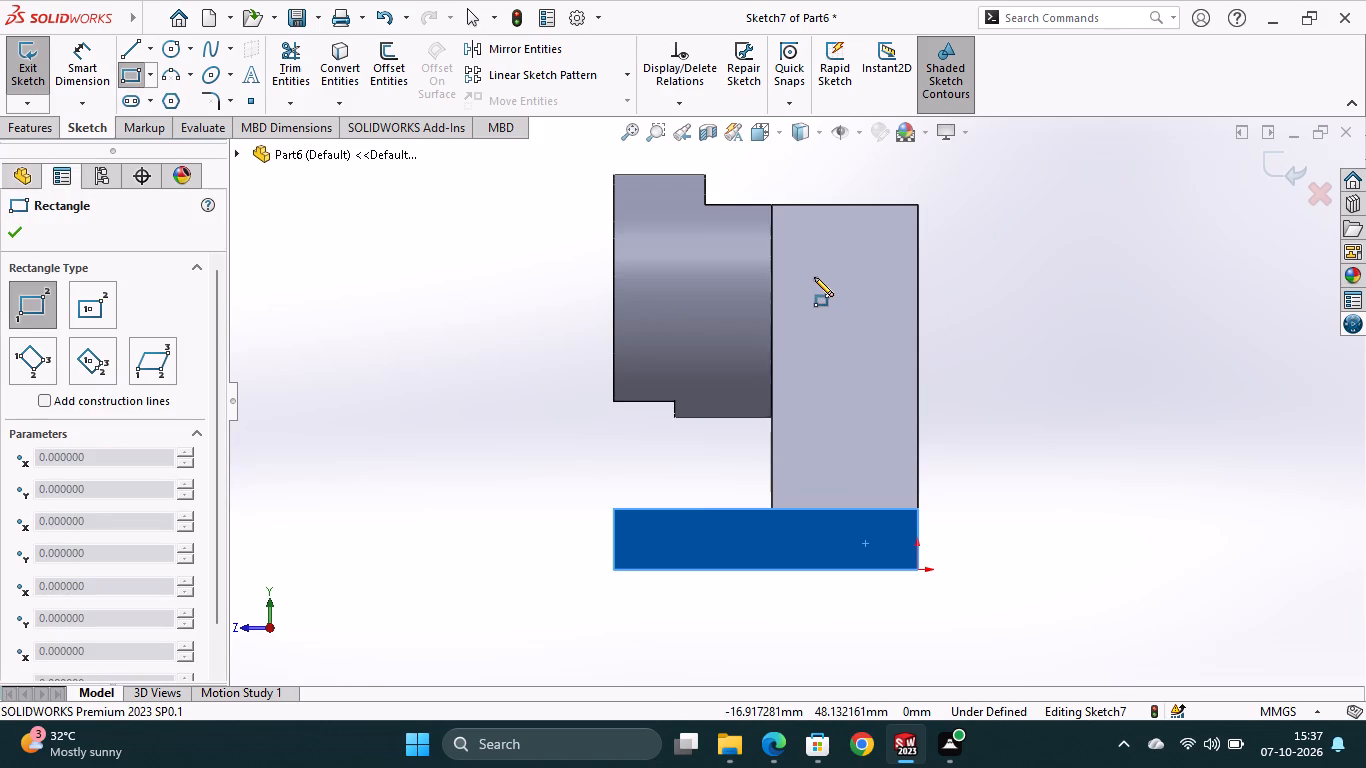
click(814, 277)
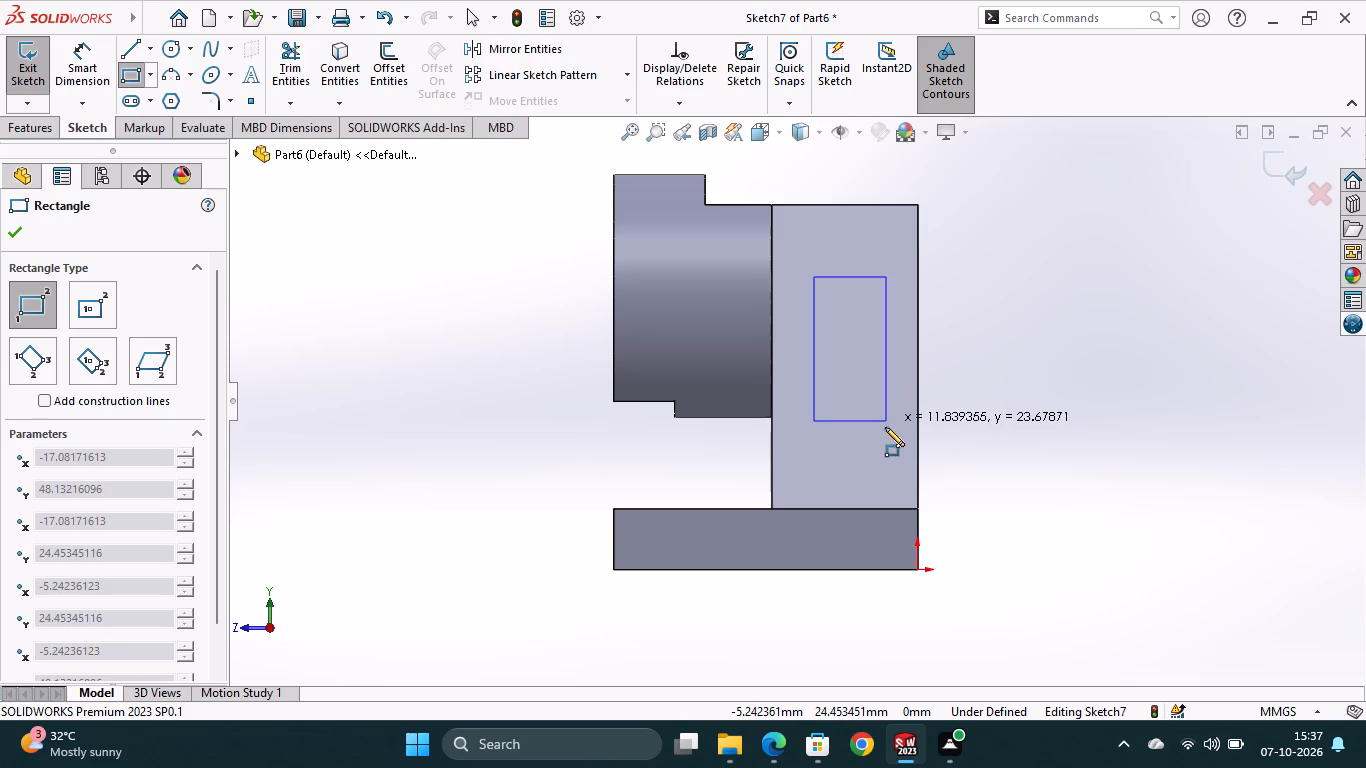
click(878, 429)
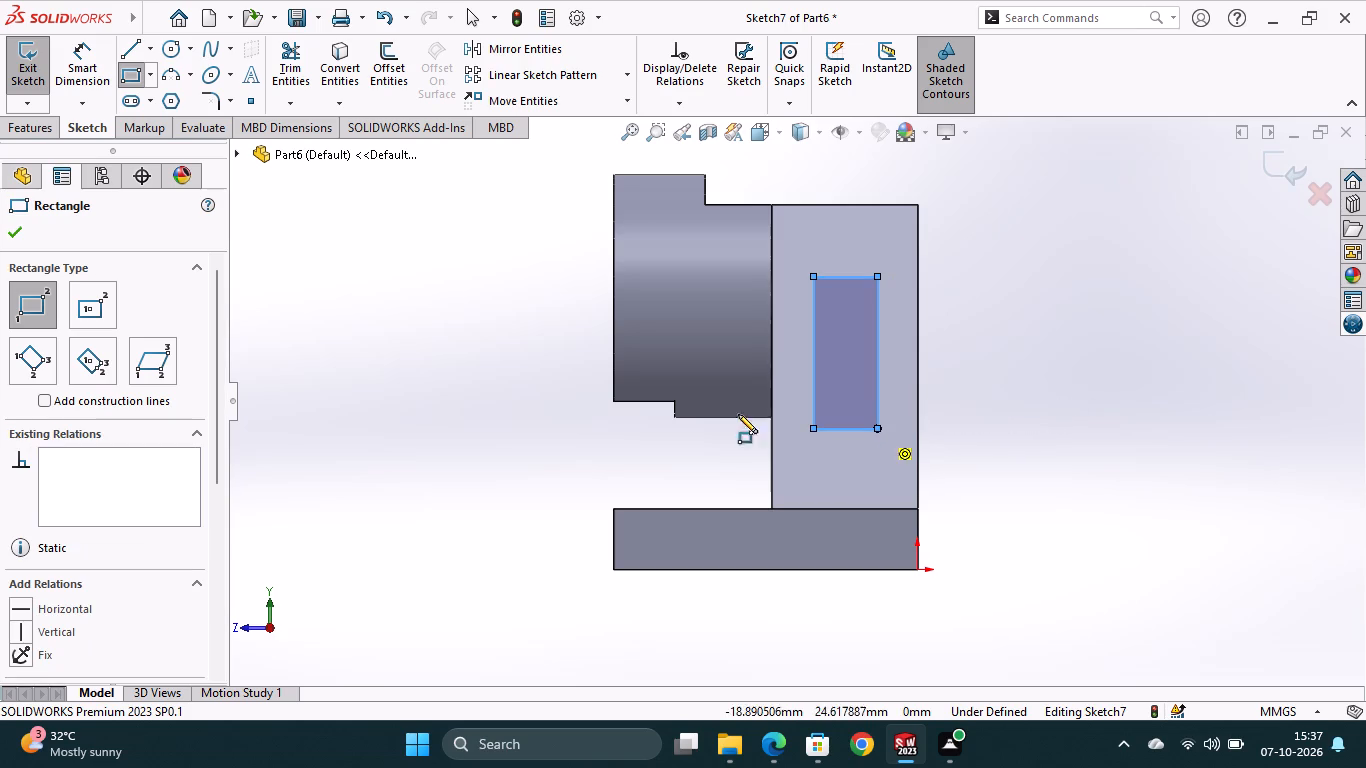
click(18, 232)
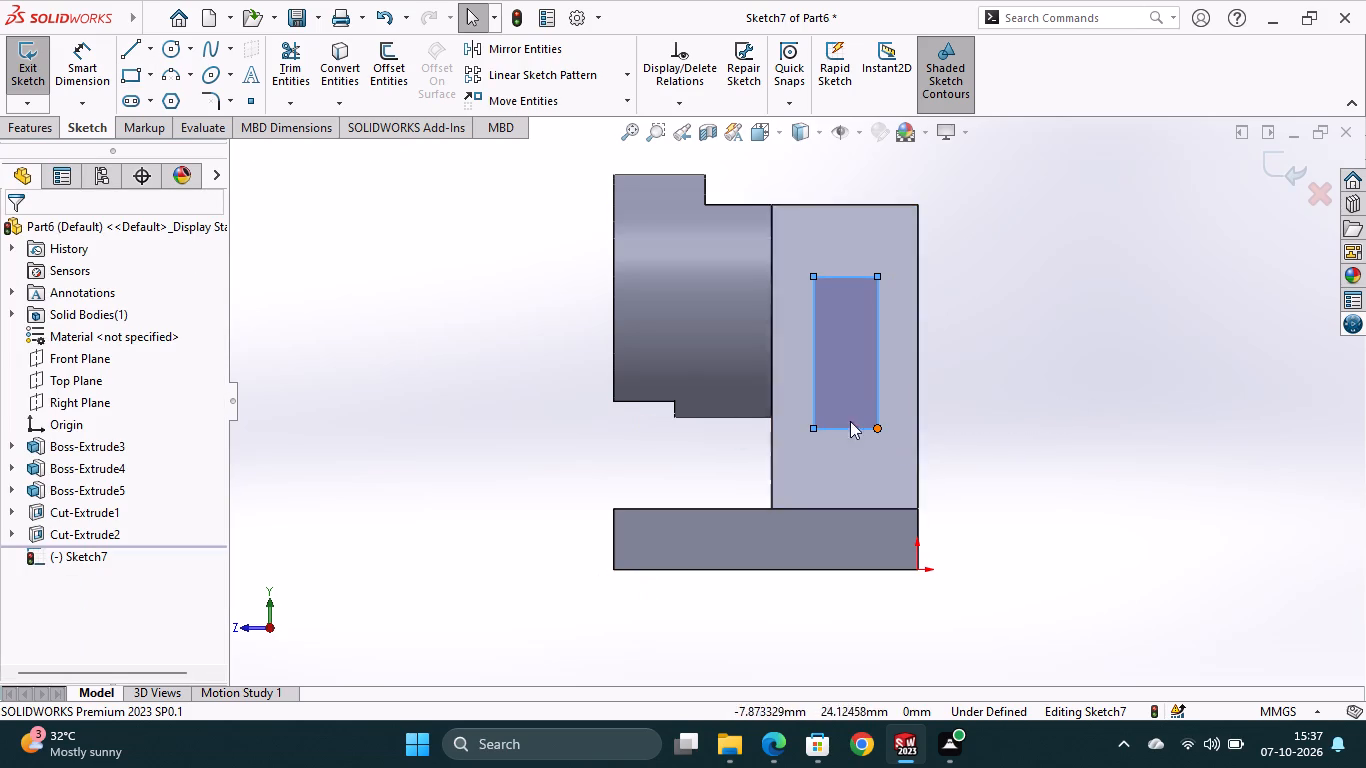
Dimension the rectangle over the upright's side to 12 mm wide and 20 mm high.
click(74, 76)
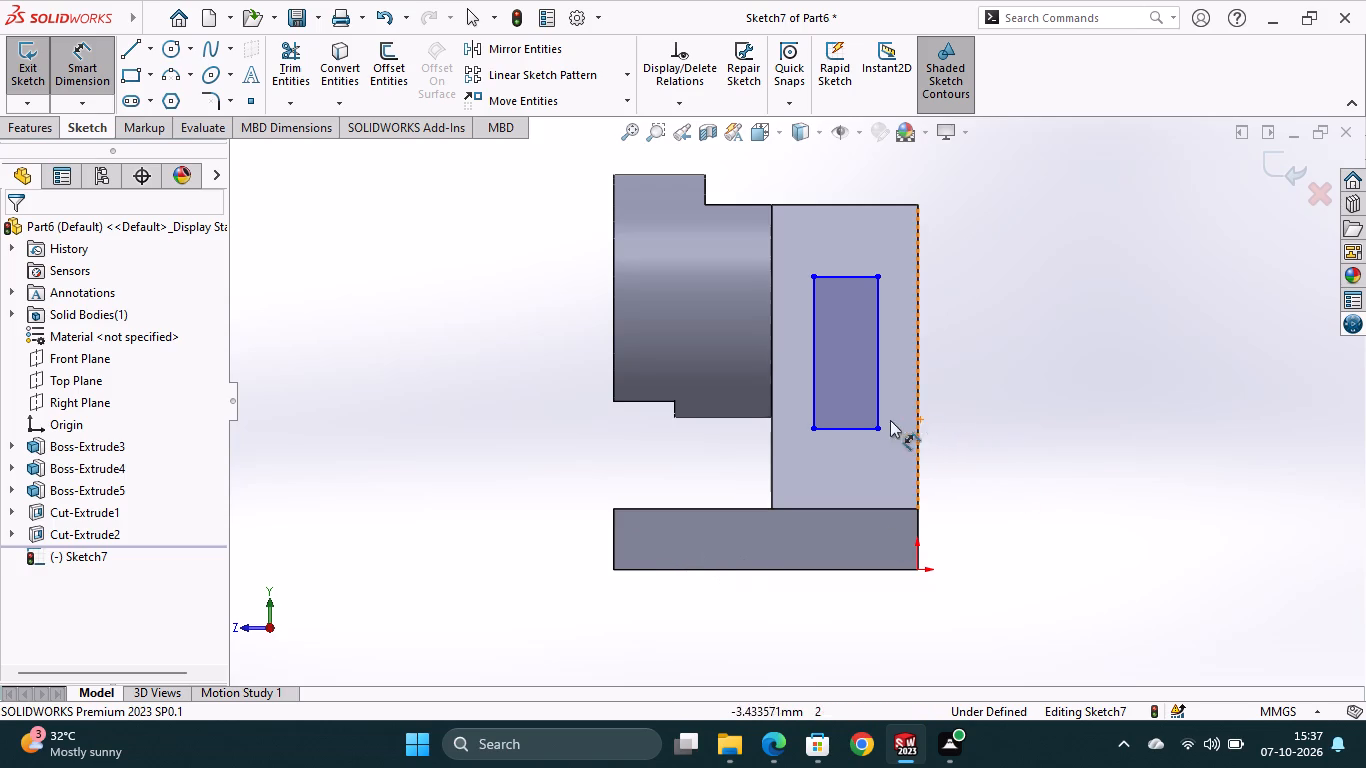
click(854, 425)
click(846, 474)
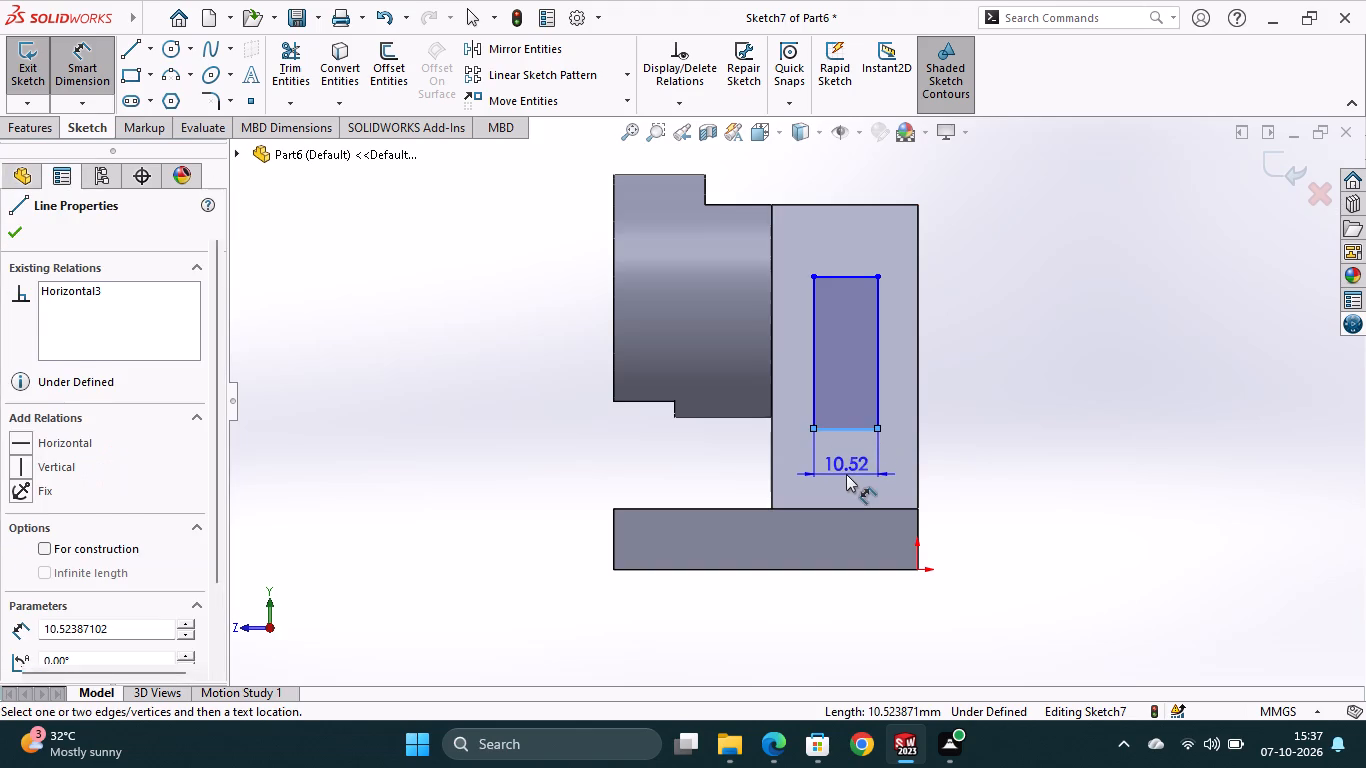
text(12)
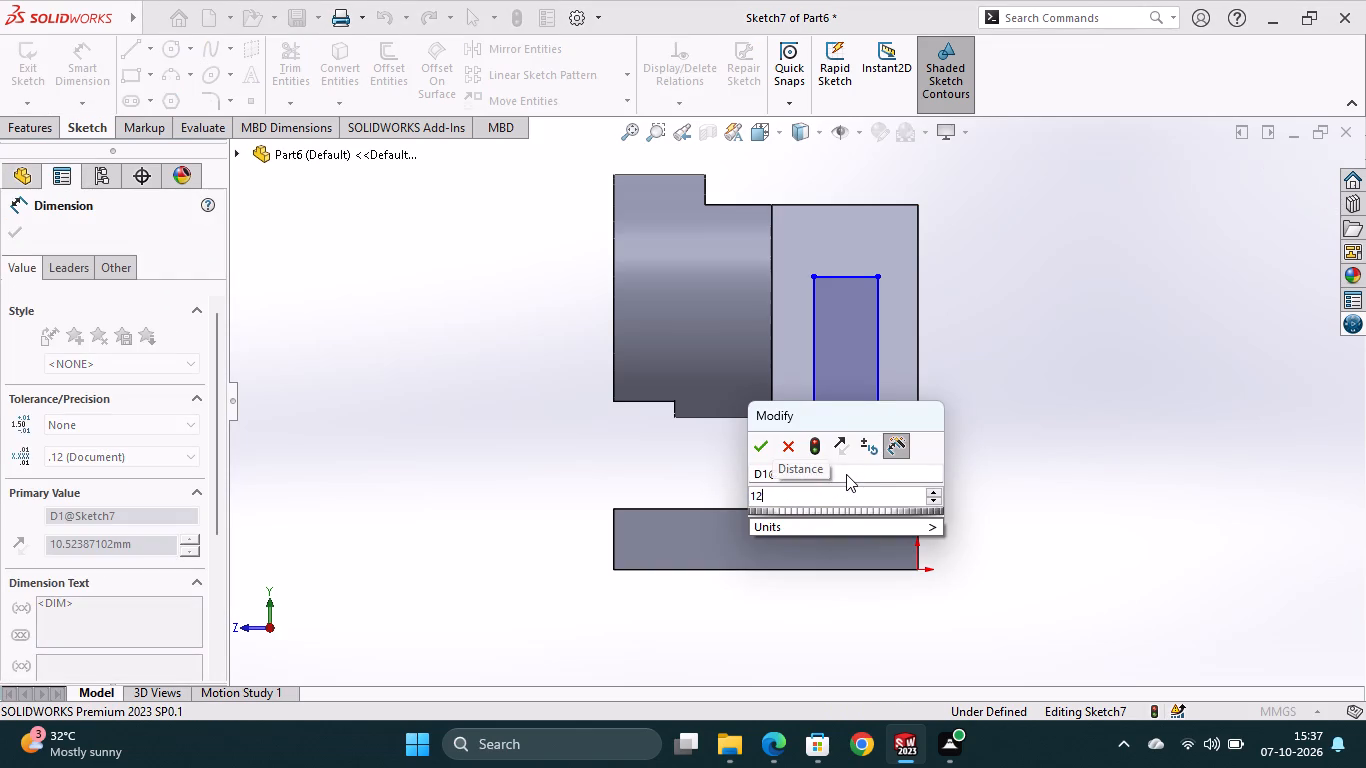
key(Return)
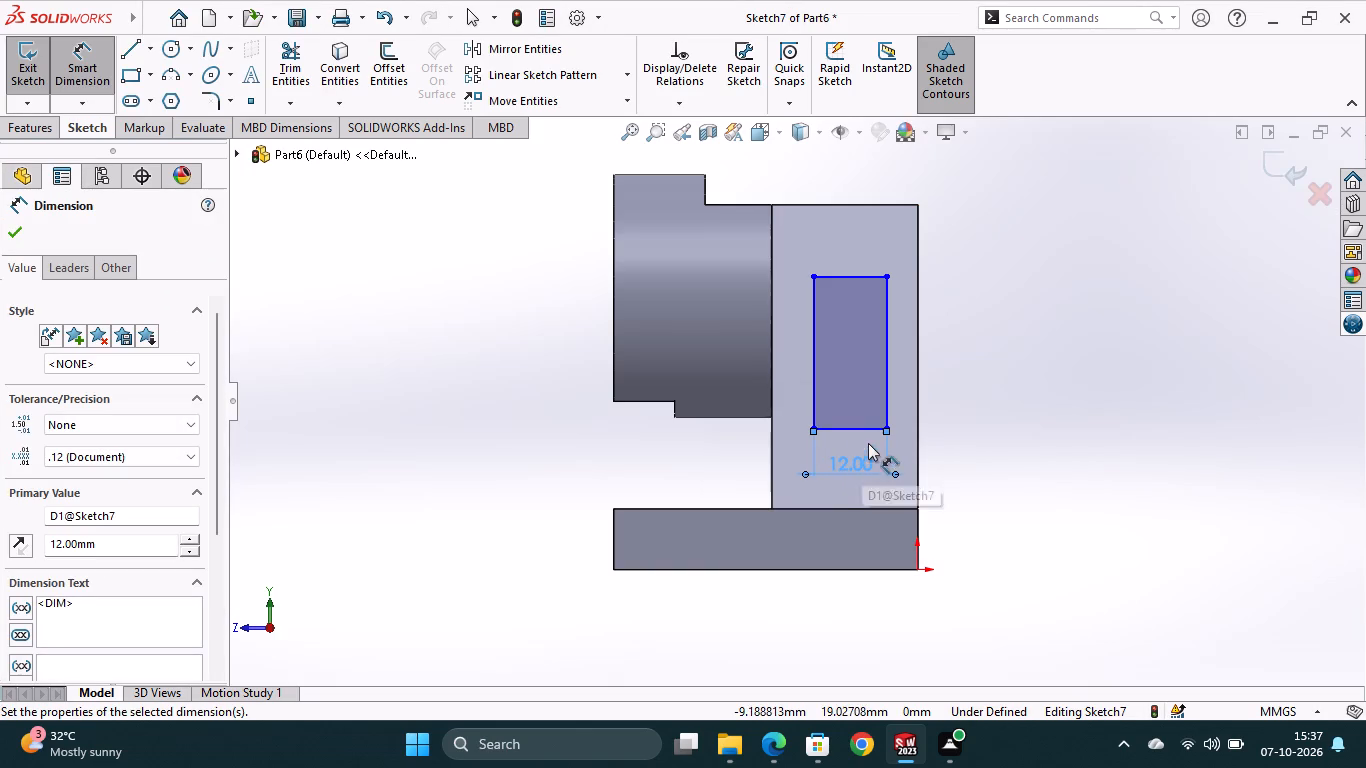
click(886, 361)
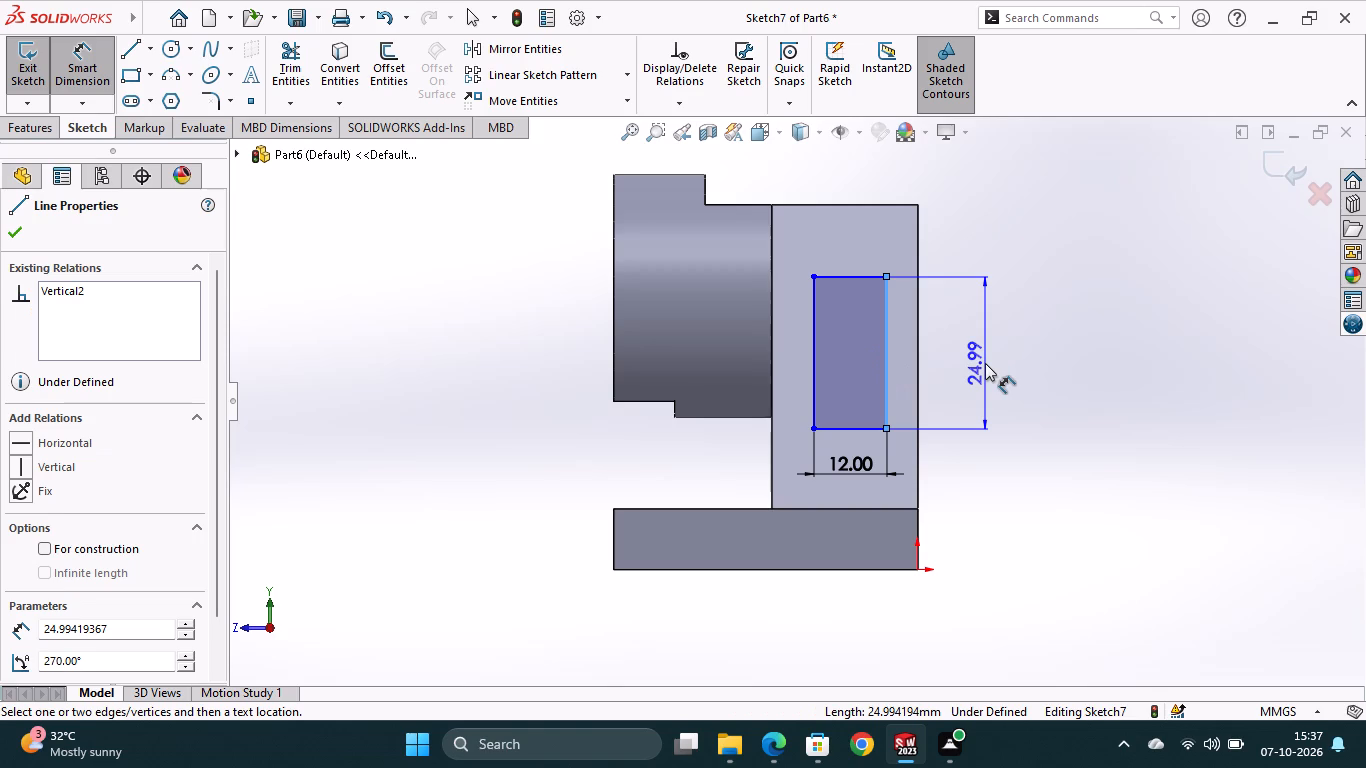
text(20)
click(985, 363)
key(Return)
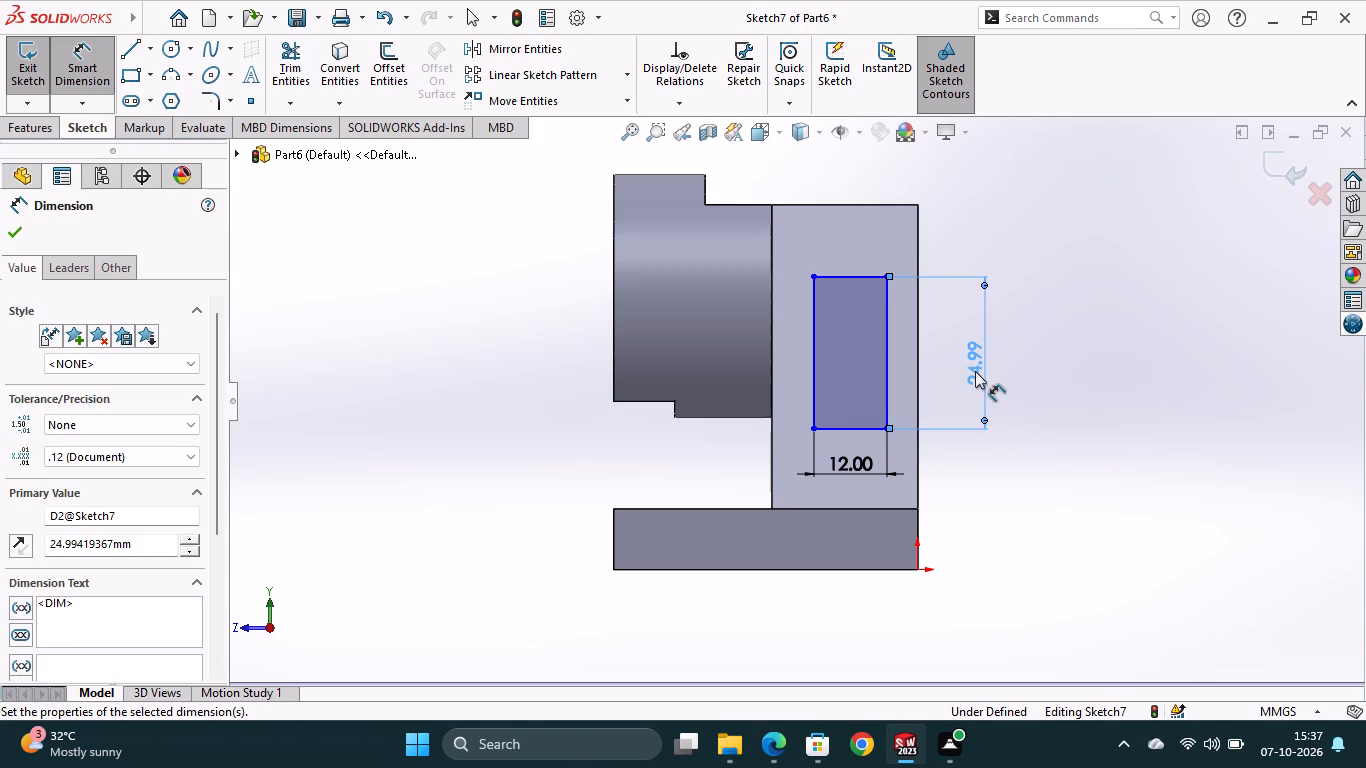
double_click(975, 371)
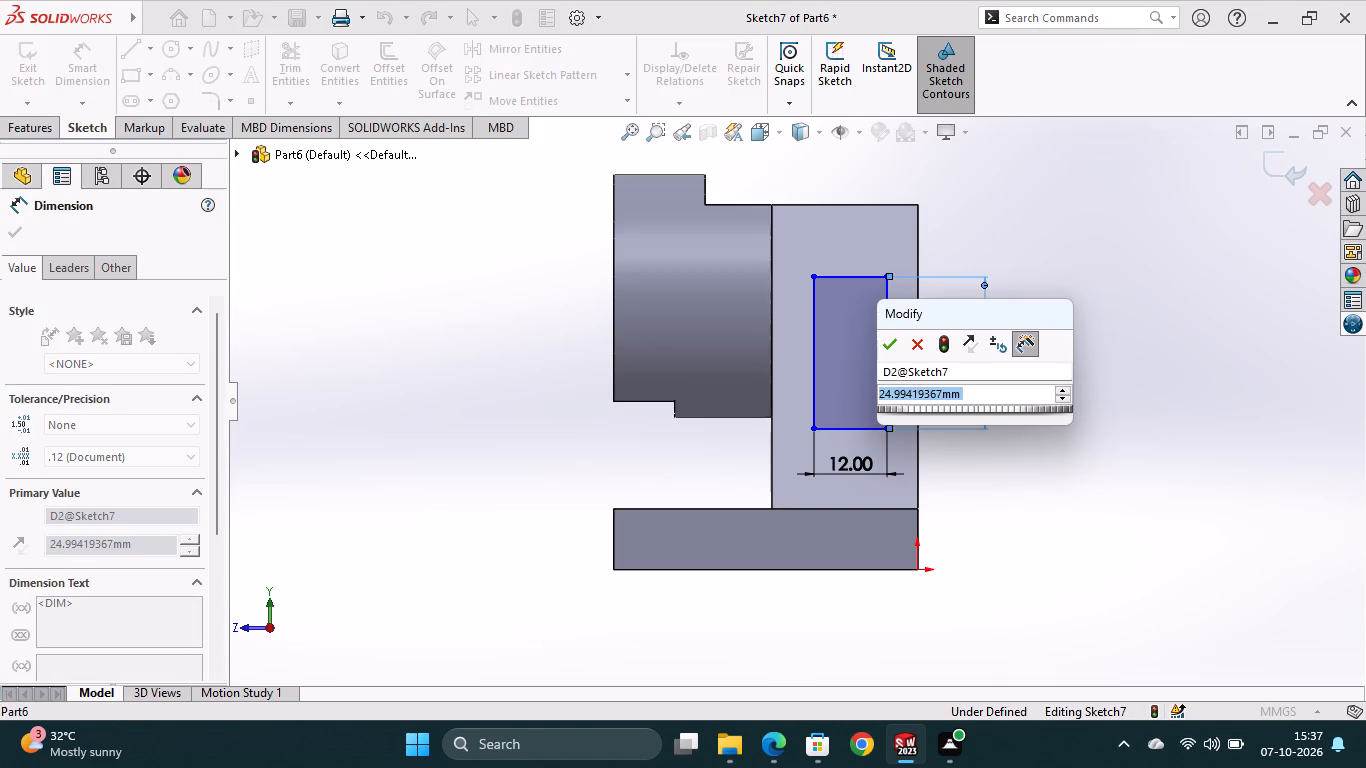
text(20)
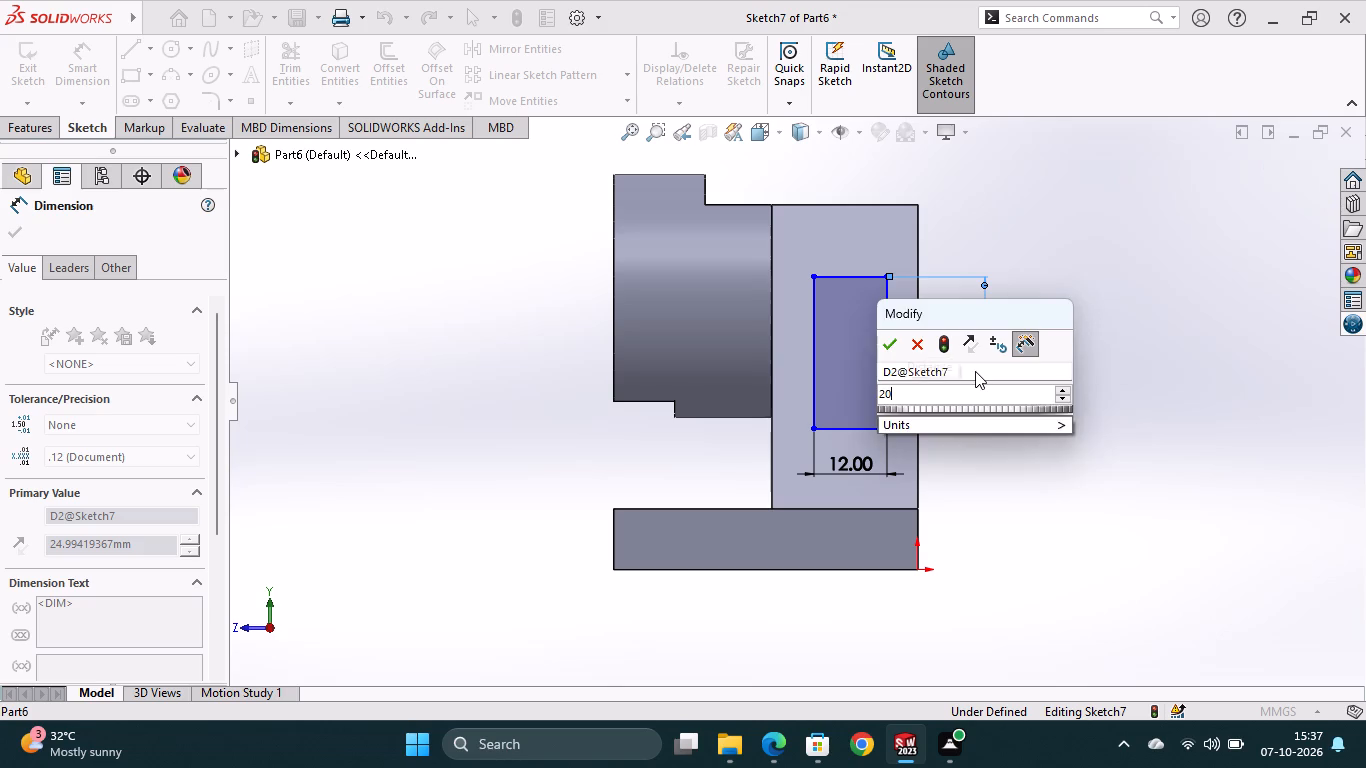
key(Return)
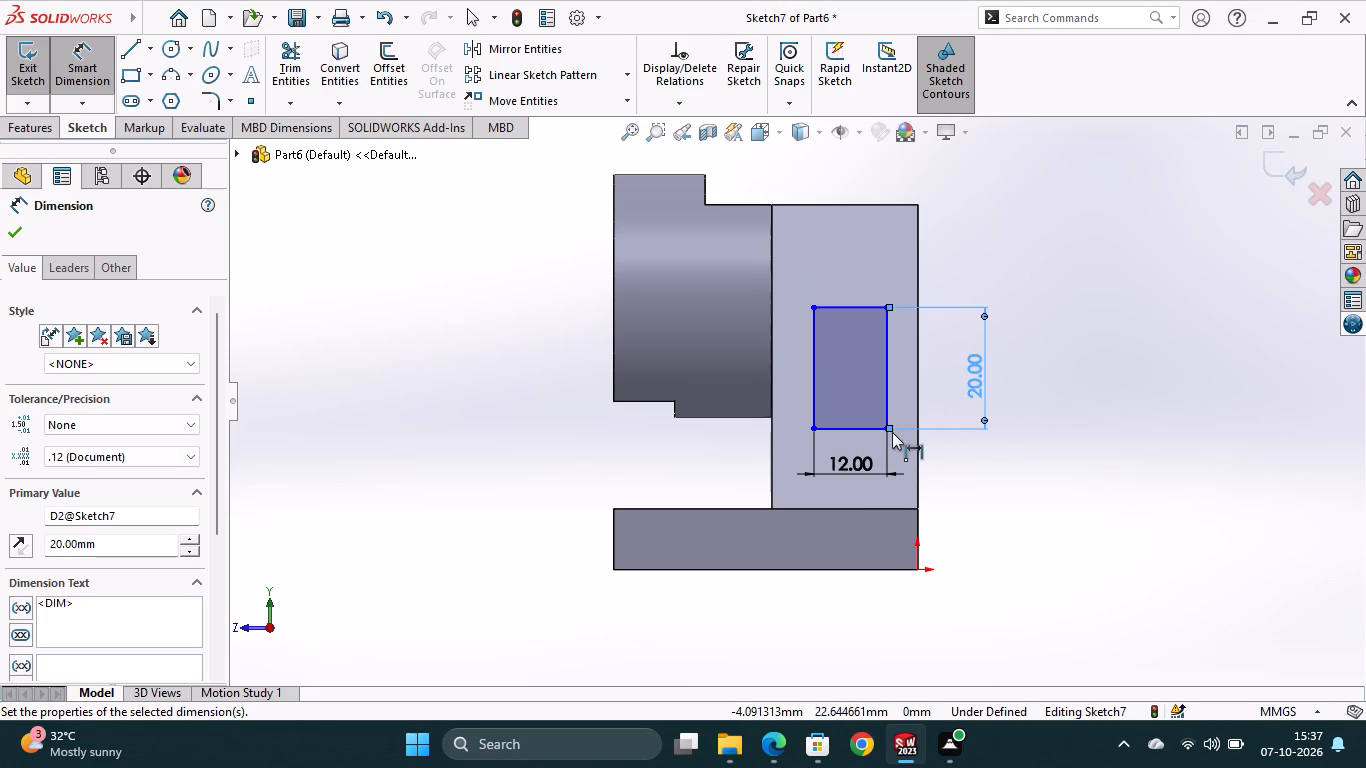
Set the horizontal distance between the rectangle's lower rear corner and the part origin to 6 mm.
click(886, 424)
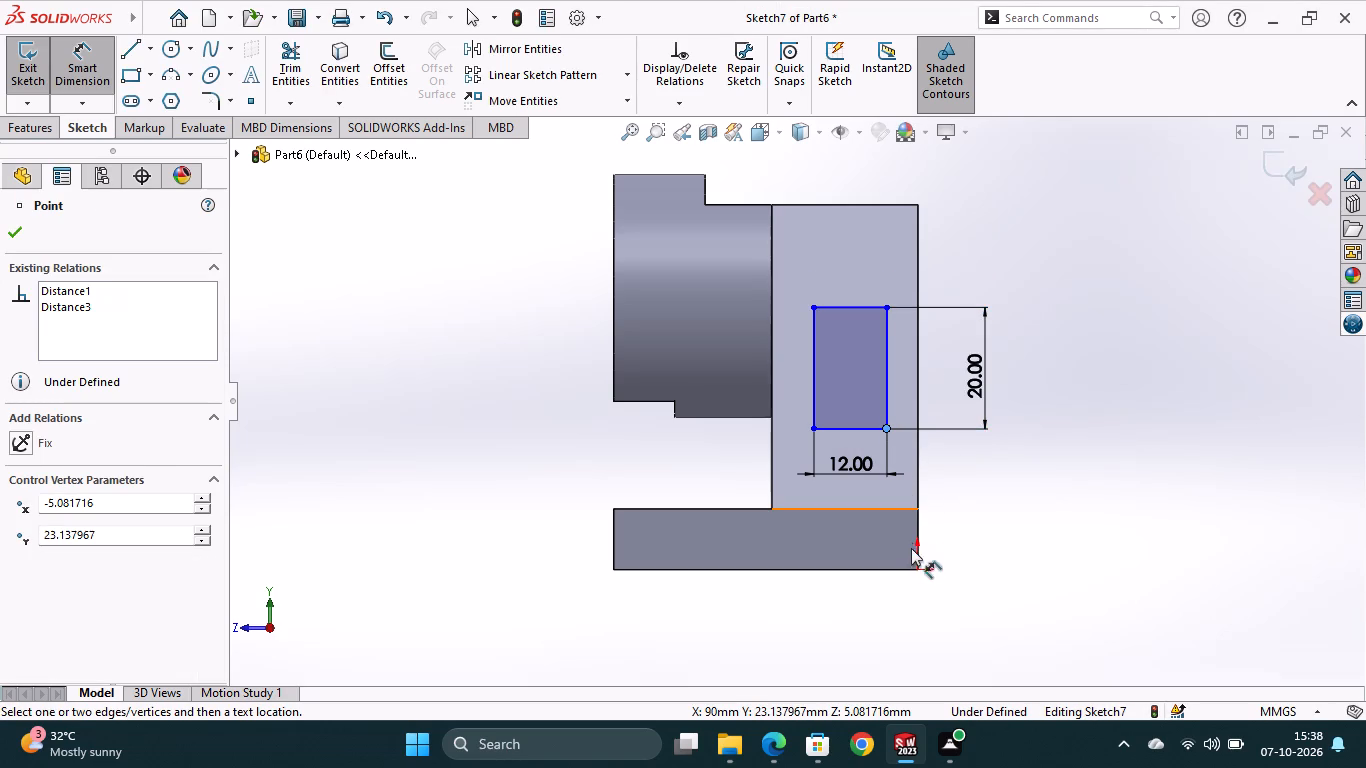
click(917, 567)
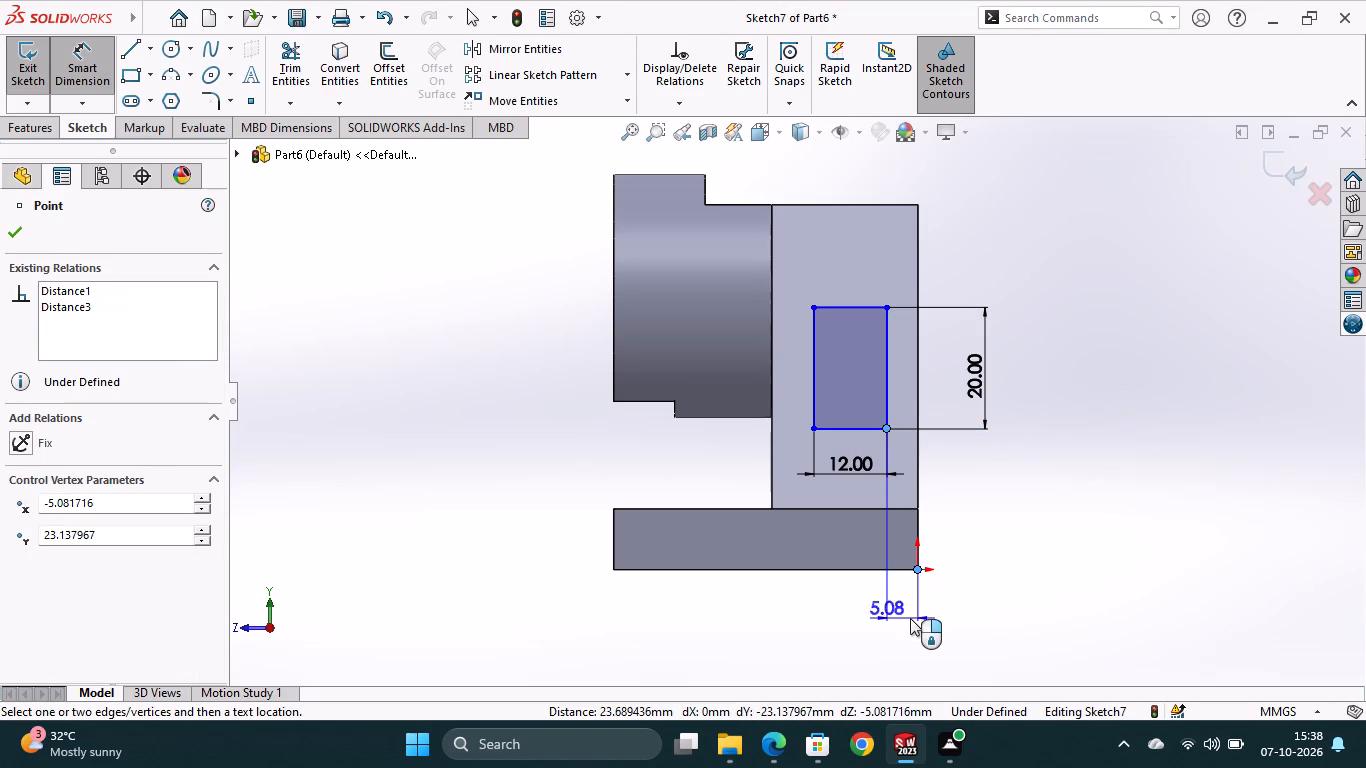
click(910, 618)
key(6)
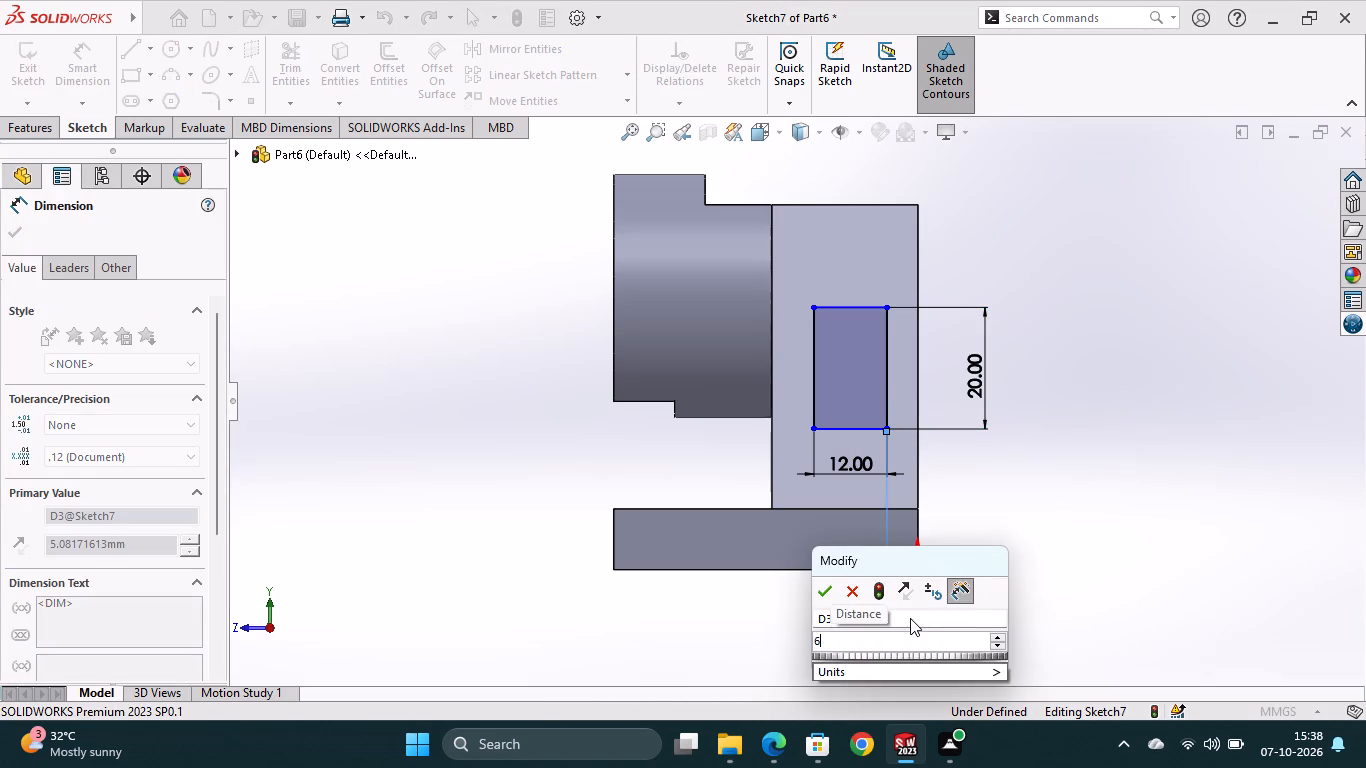
key(Return)
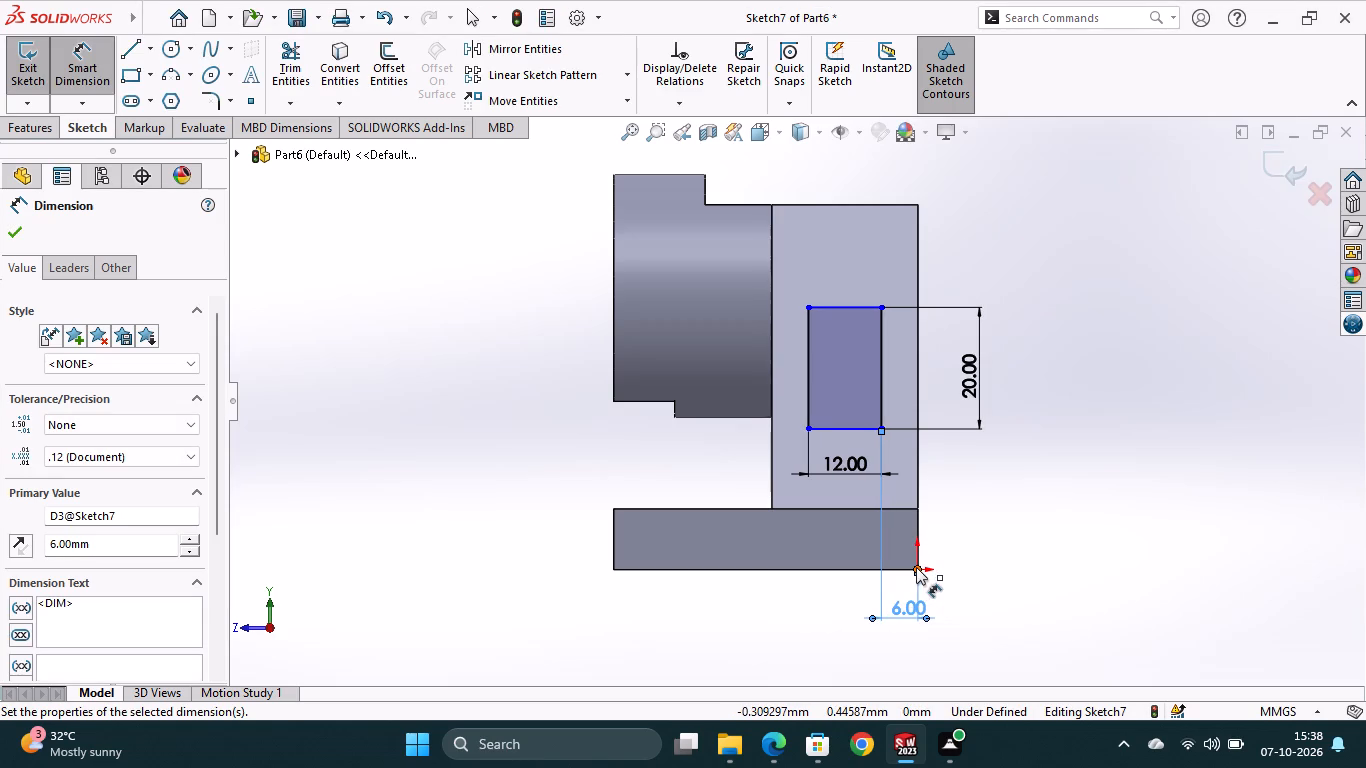
Set the vertical distance between the part origin and the rectangle's lower rear corner to 25 mm.
click(916, 567)
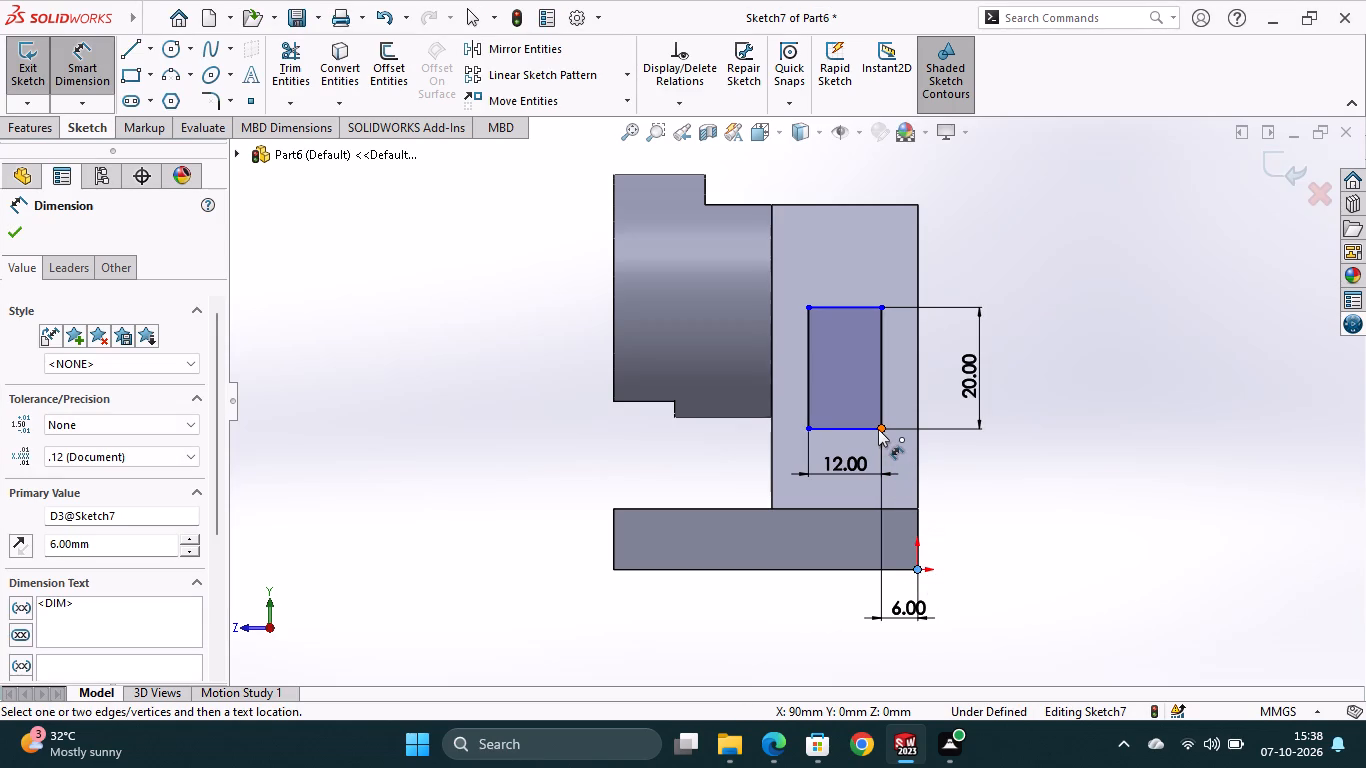
click(878, 429)
click(1111, 449)
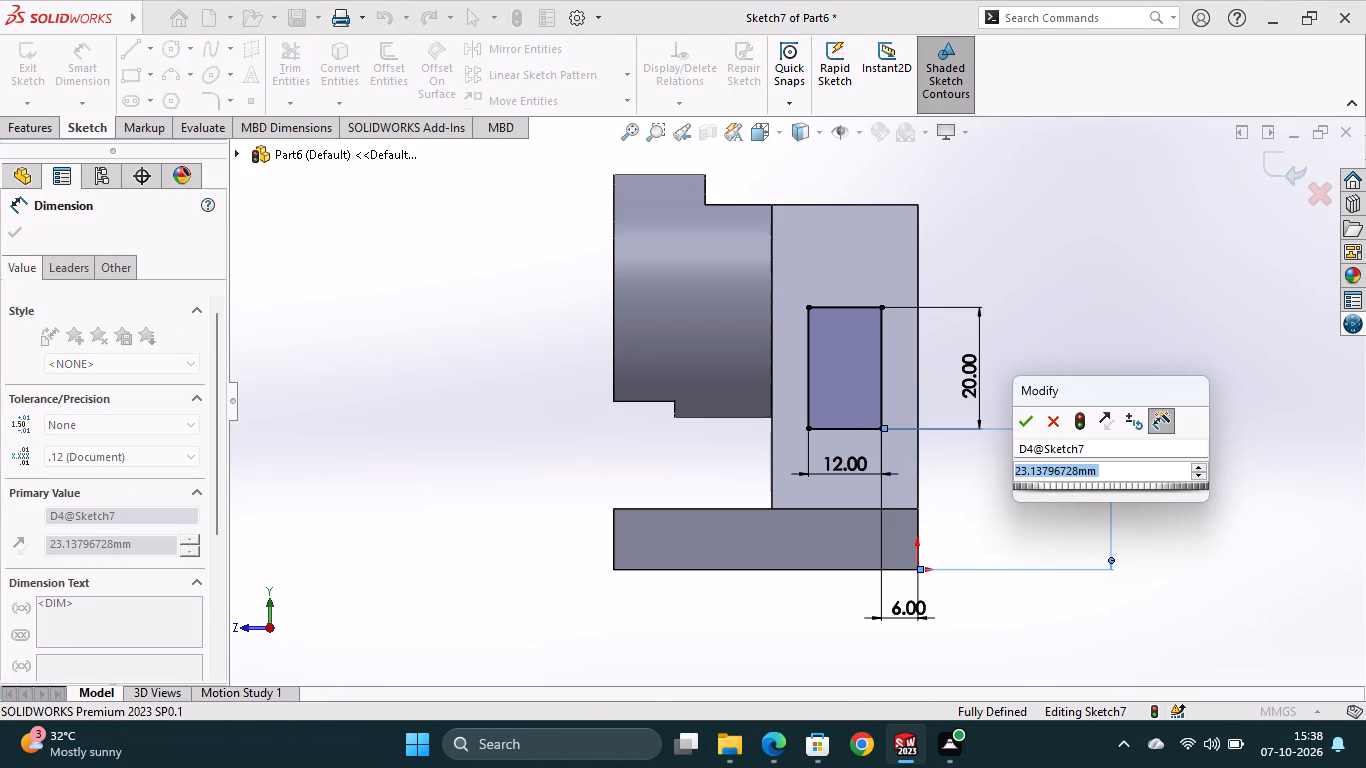
text(25)
key(Return)
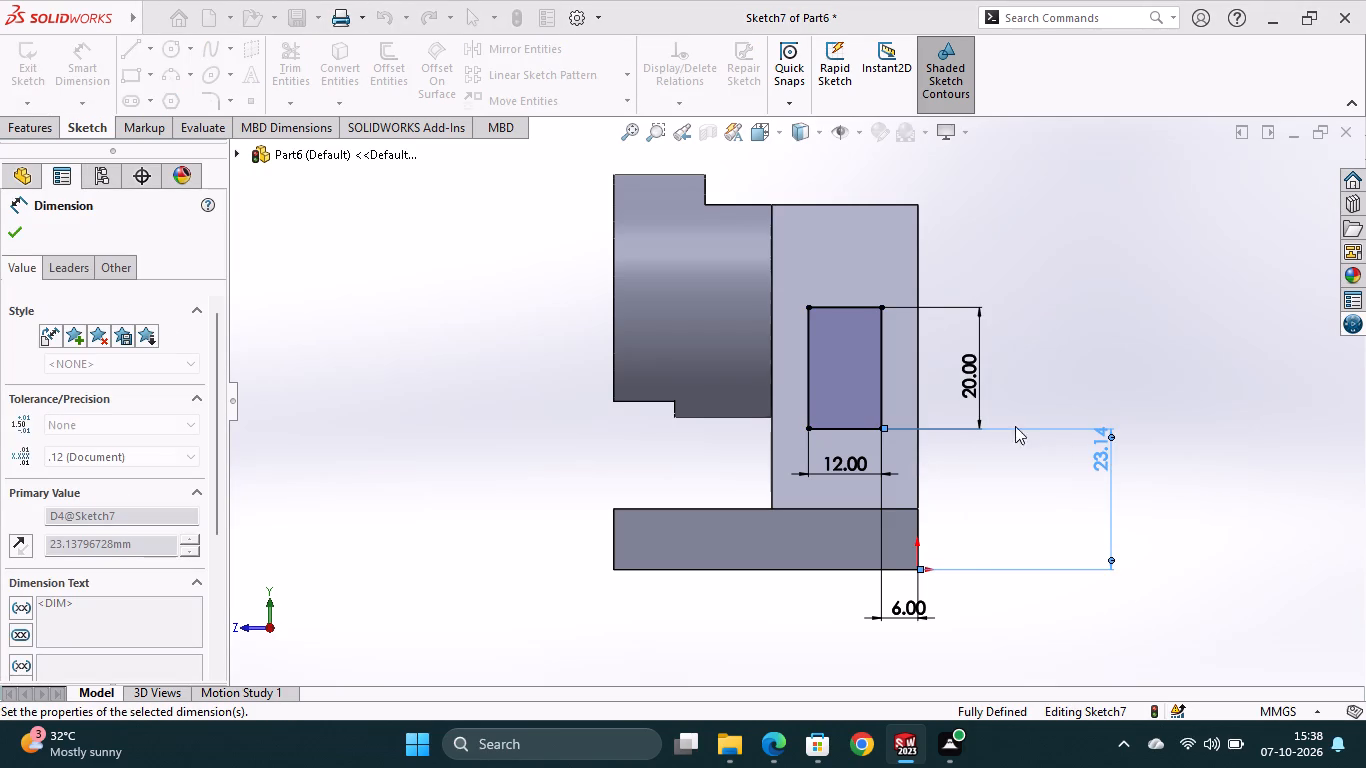
click(17, 236)
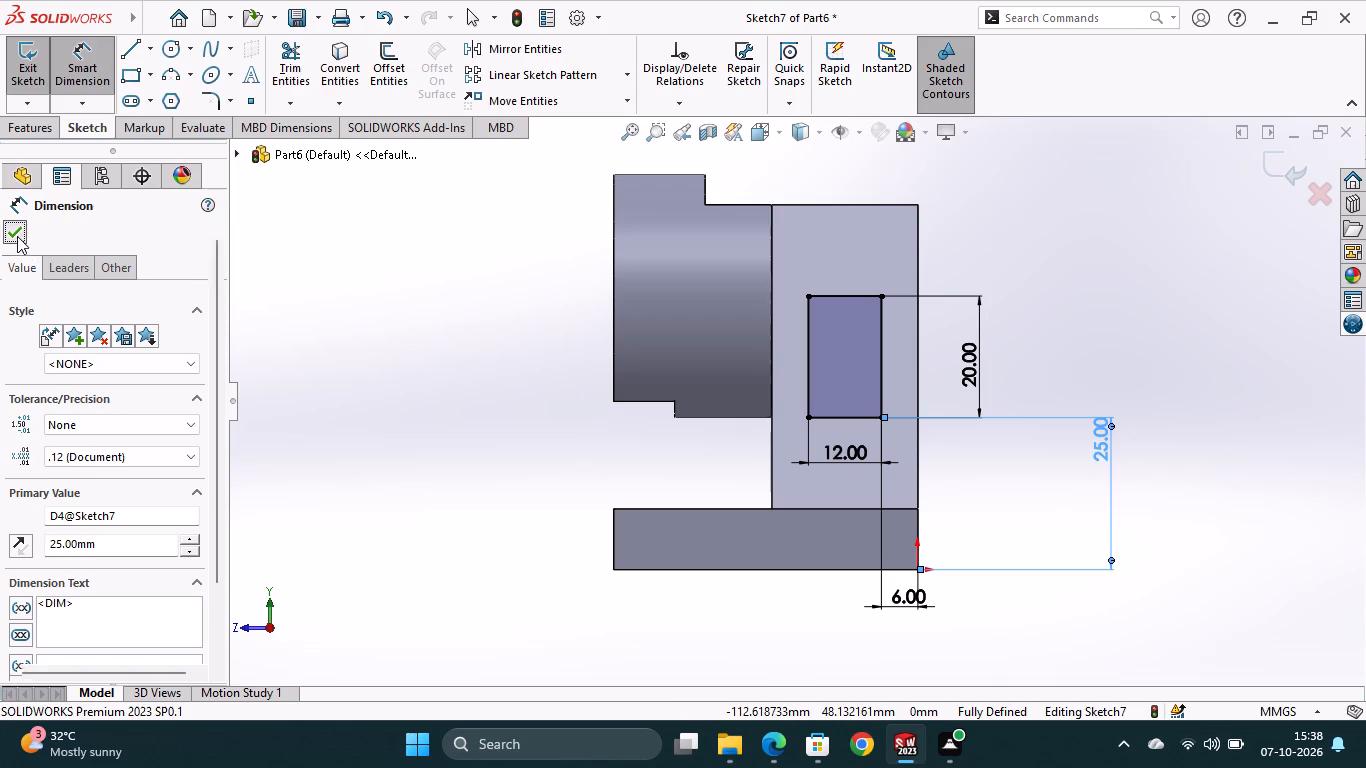
Cut-extrude the 12 by 20 mm rectangle Through All across the upright.
click(25, 129)
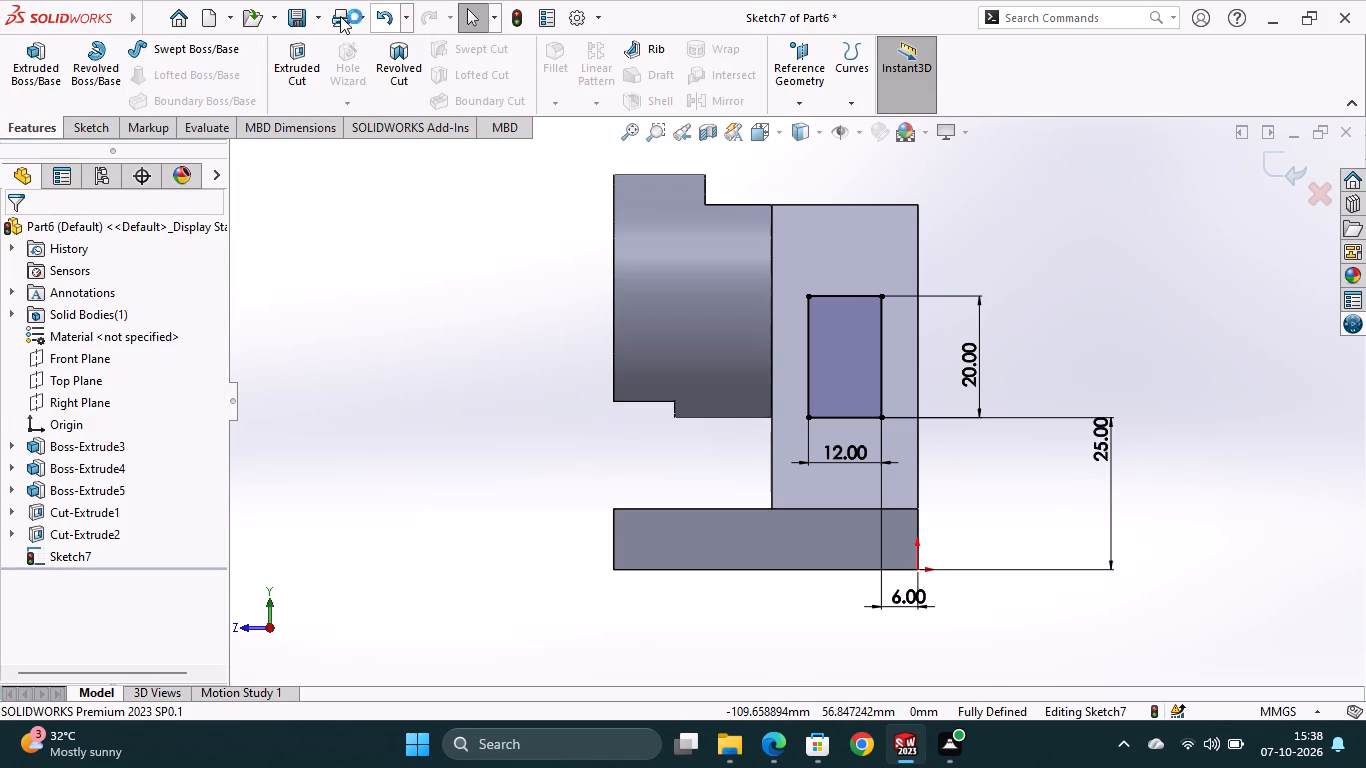
click(294, 63)
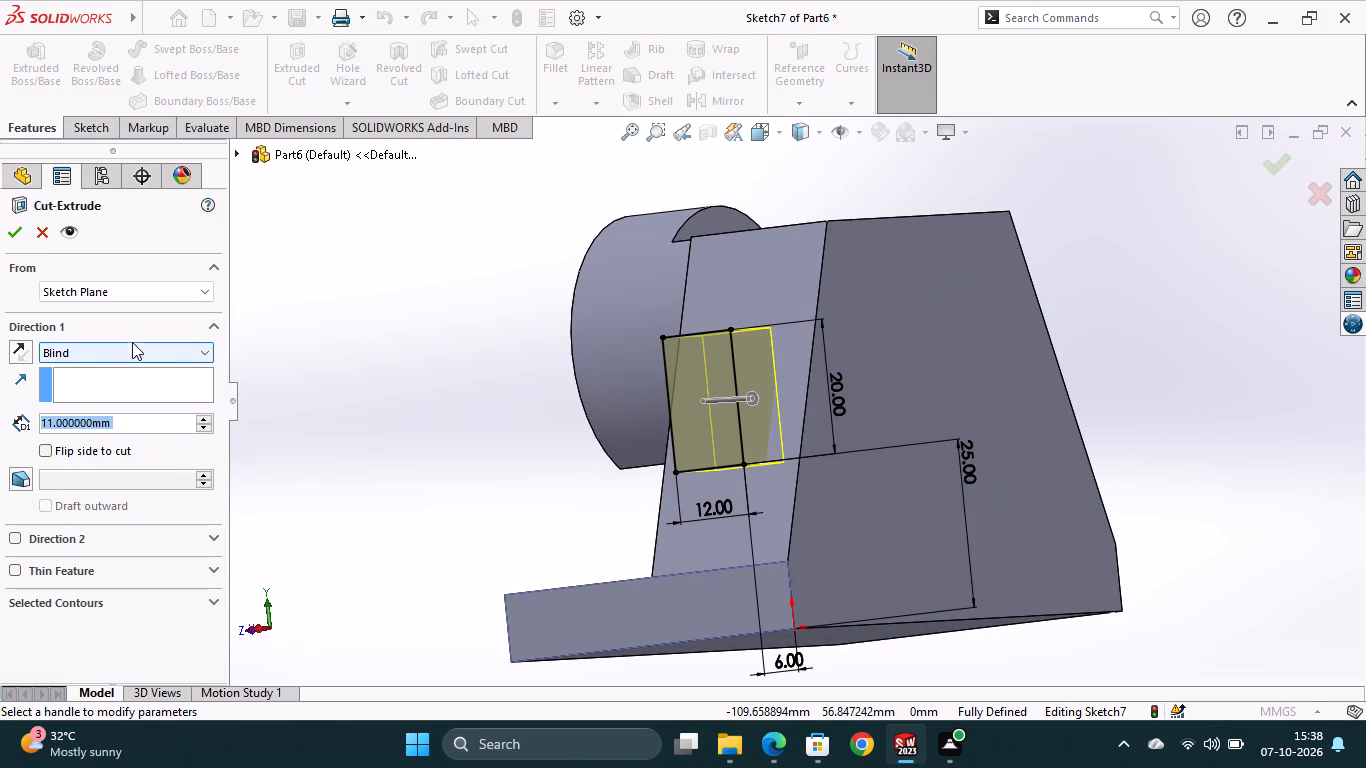
click(132, 342)
click(114, 383)
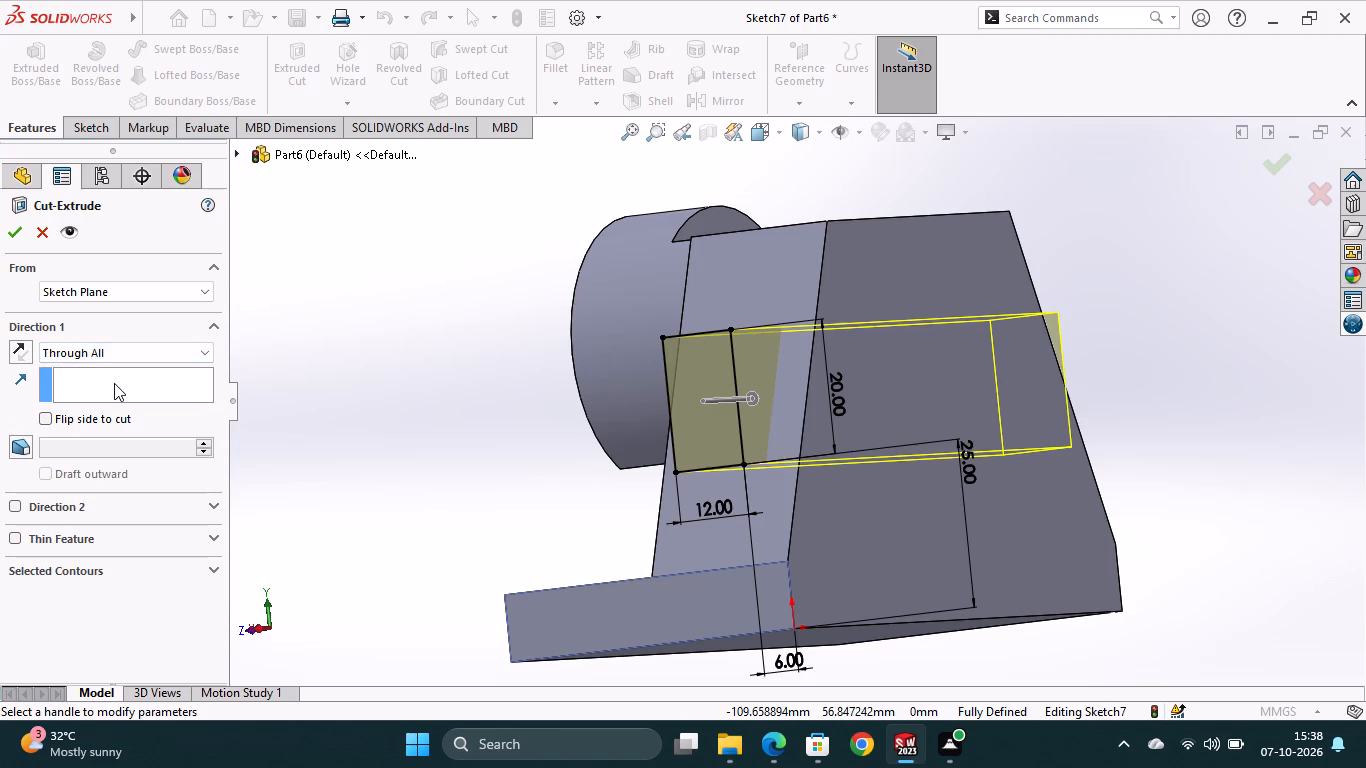
click(18, 229)
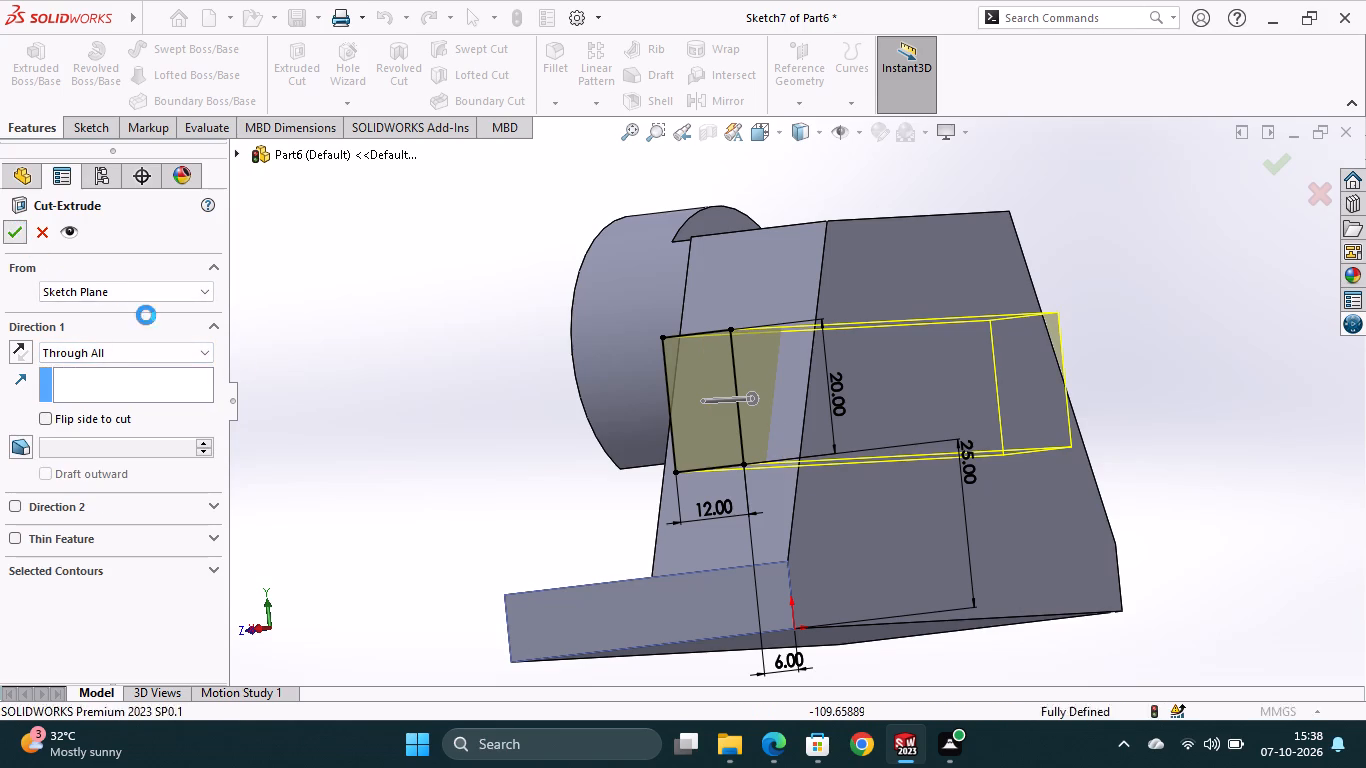
Examine the part from an isometric view, checking the slotted boss and the rectangular opening through the upright.
middle_drag(409, 463, 463, 482)
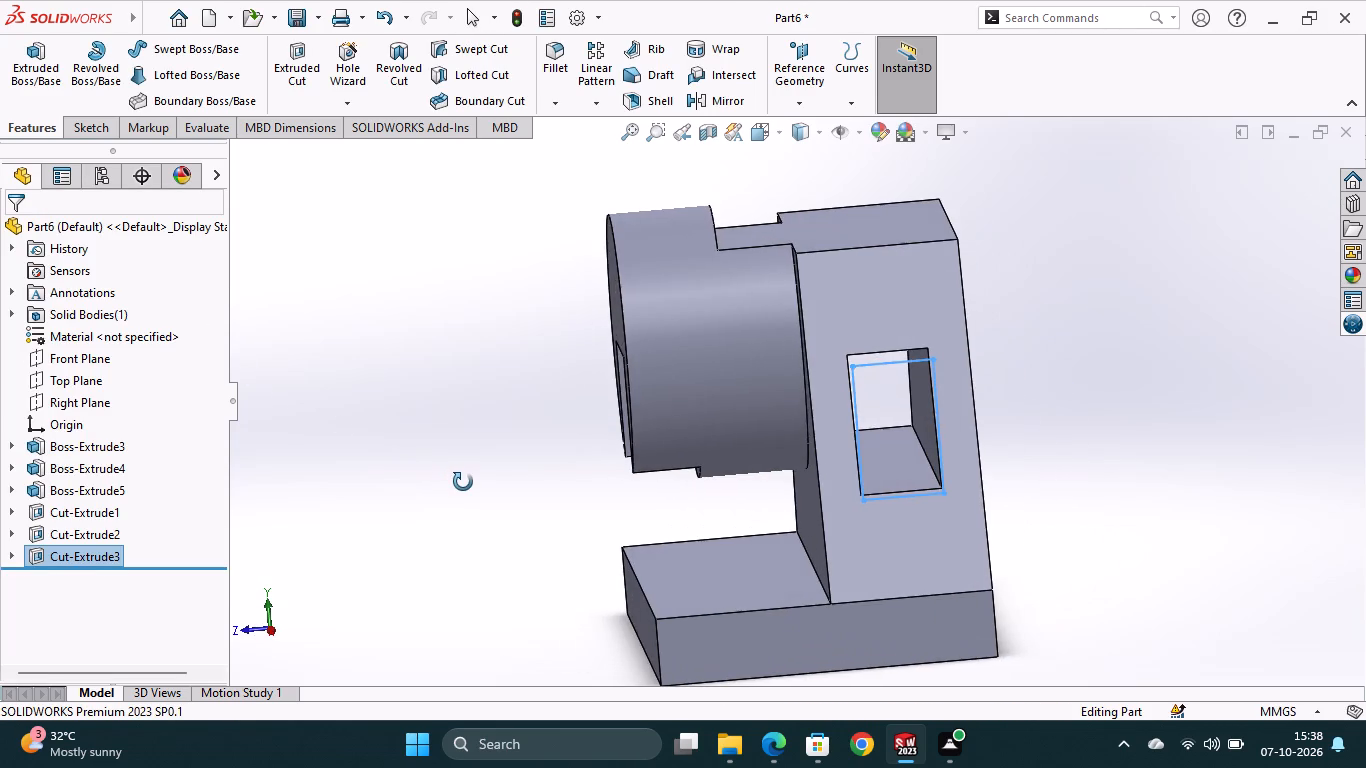
middle_drag(463, 482, 512, 511)
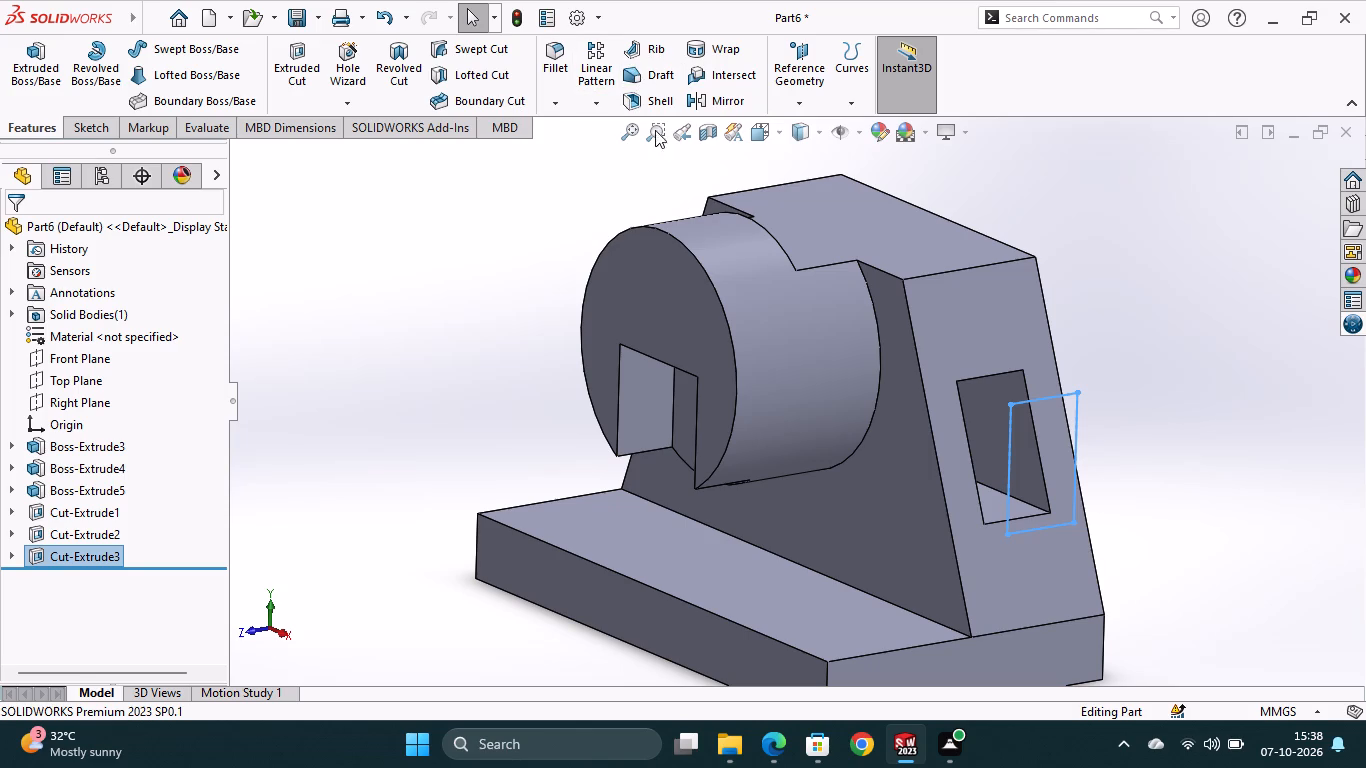
click(778, 134)
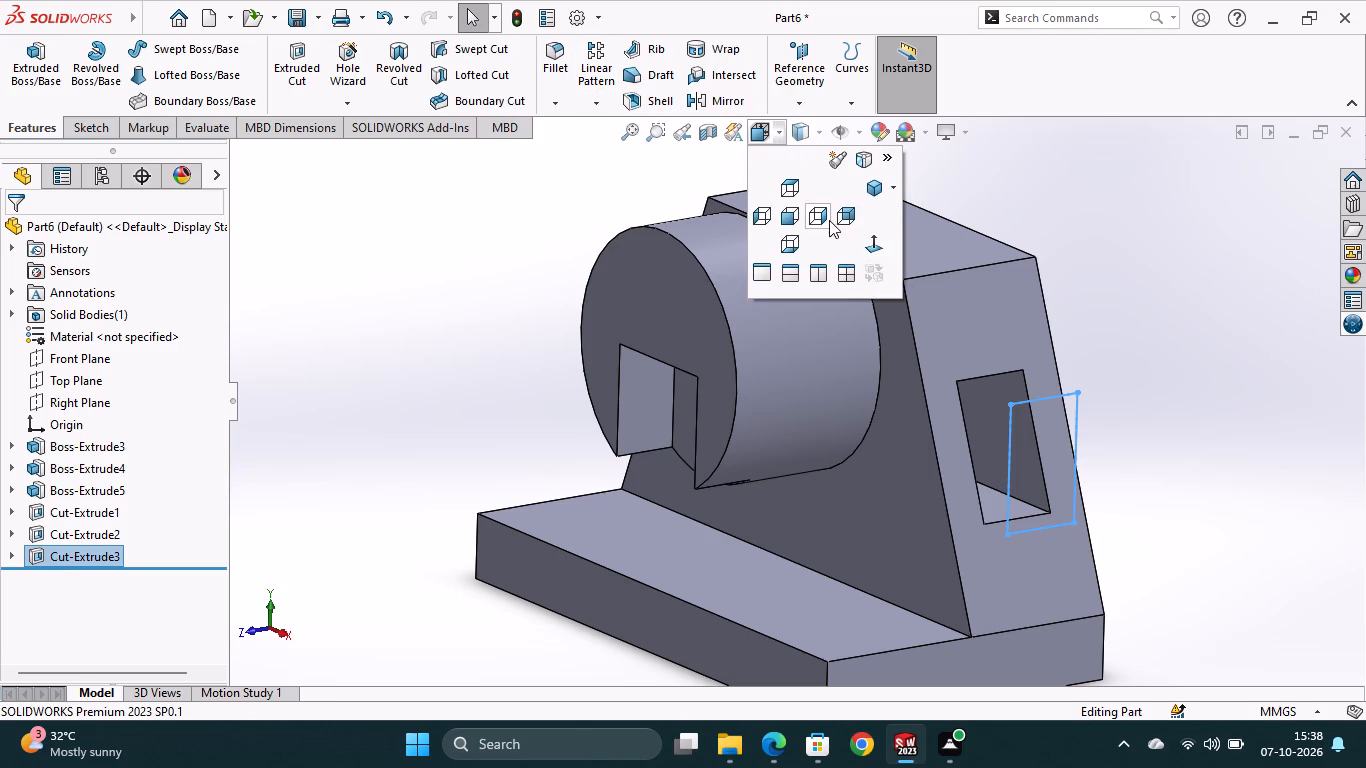
click(873, 187)
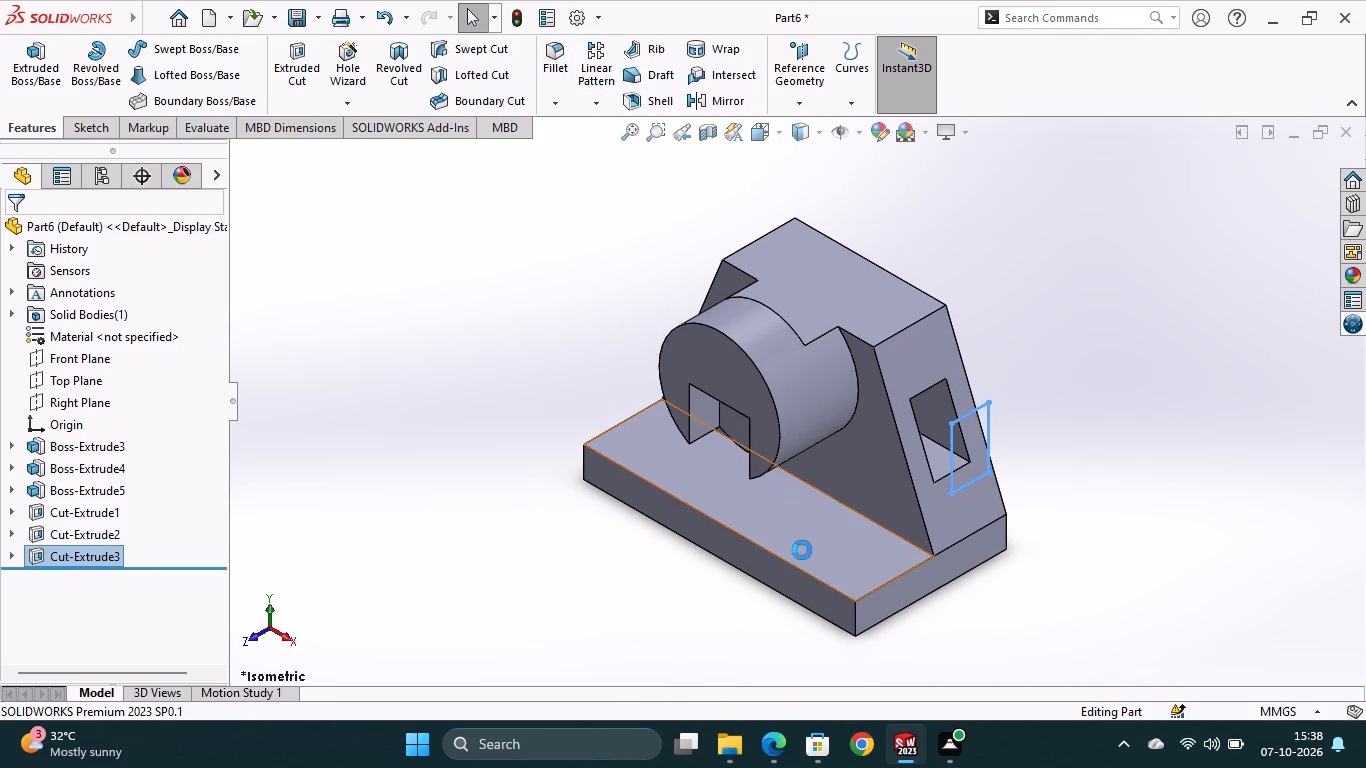
click(1200, 485)
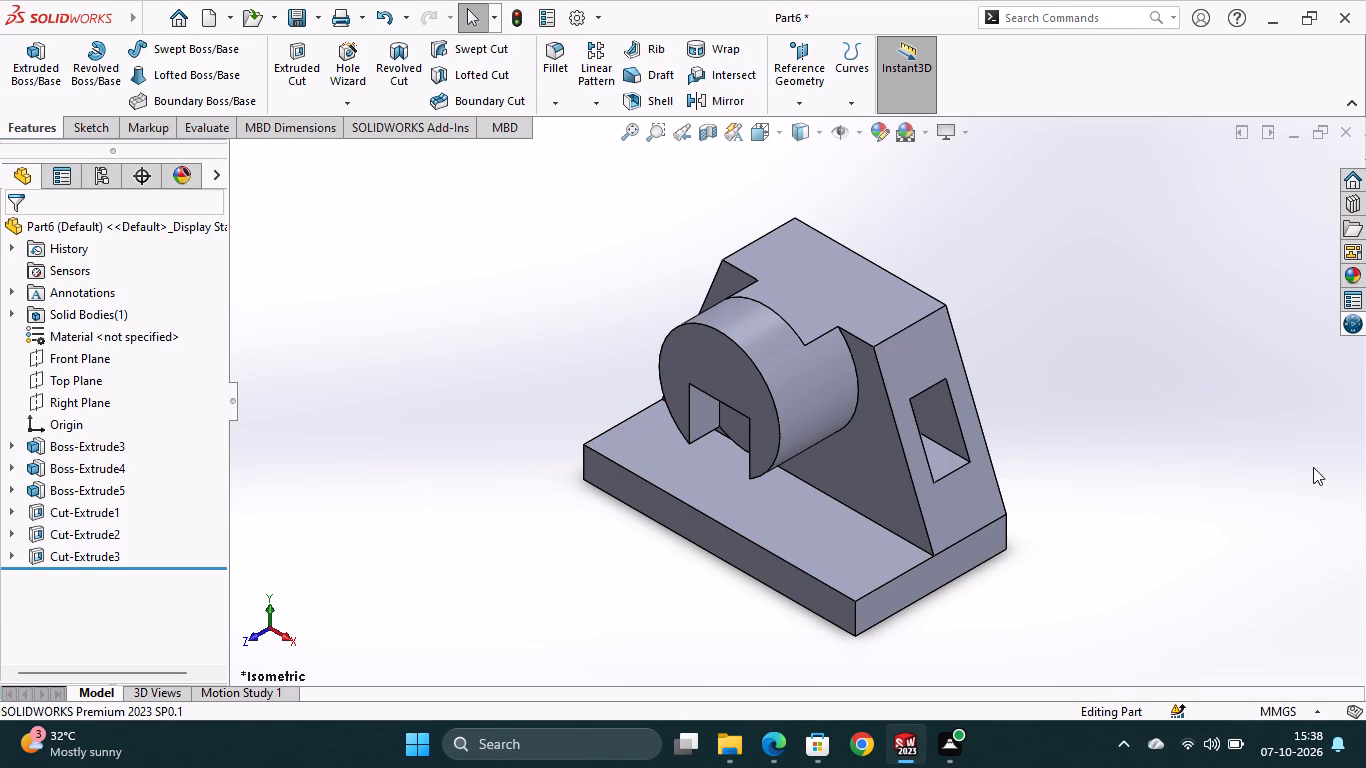
middle_drag(1016, 353, 1030, 311)
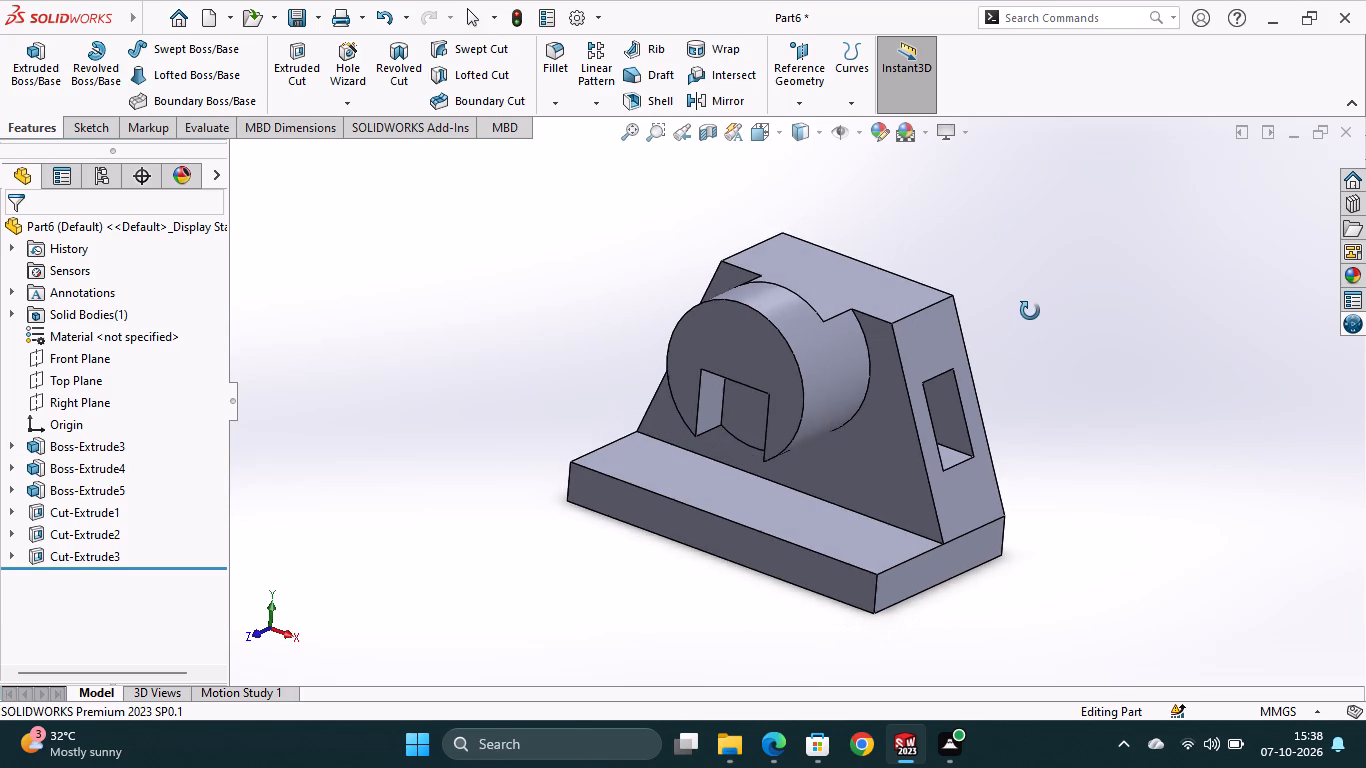
middle_drag(1030, 311, 1021, 306)
Start saving the part and choose the Journal bearing support bracket folder inside the Desktop's fuji folder as its location.
key(ctrl+s)
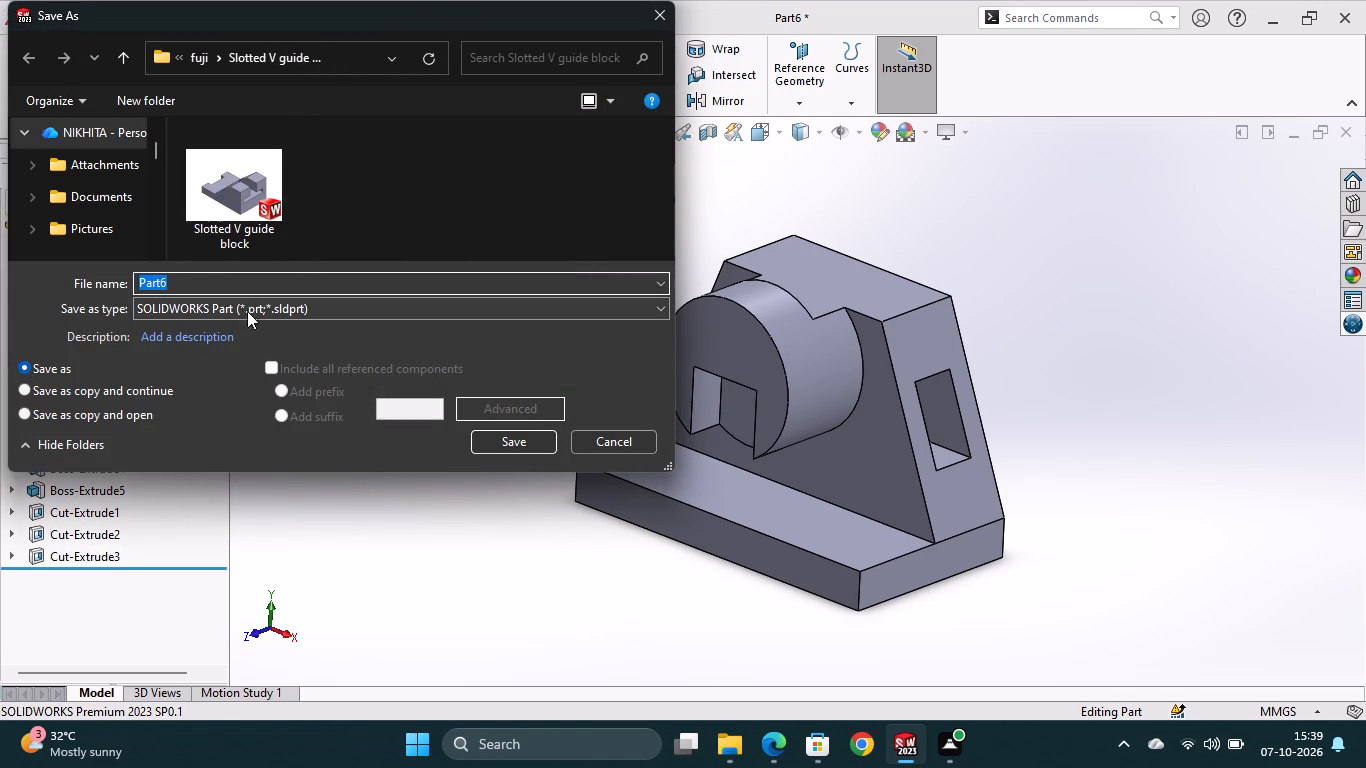
click(226, 283)
drag(226, 283, 152, 290)
drag(152, 290, 134, 288)
key(BackSpace)
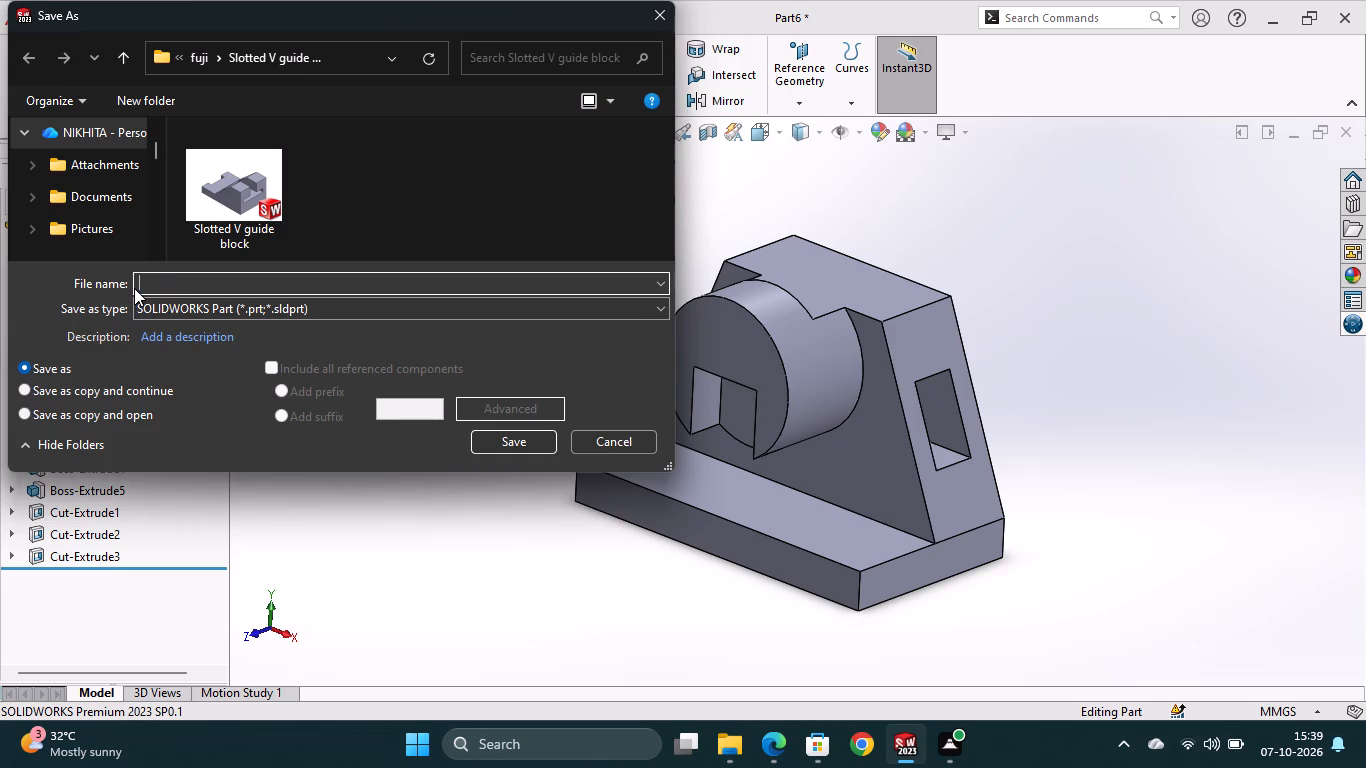
double_click(194, 68)
double_click(362, 185)
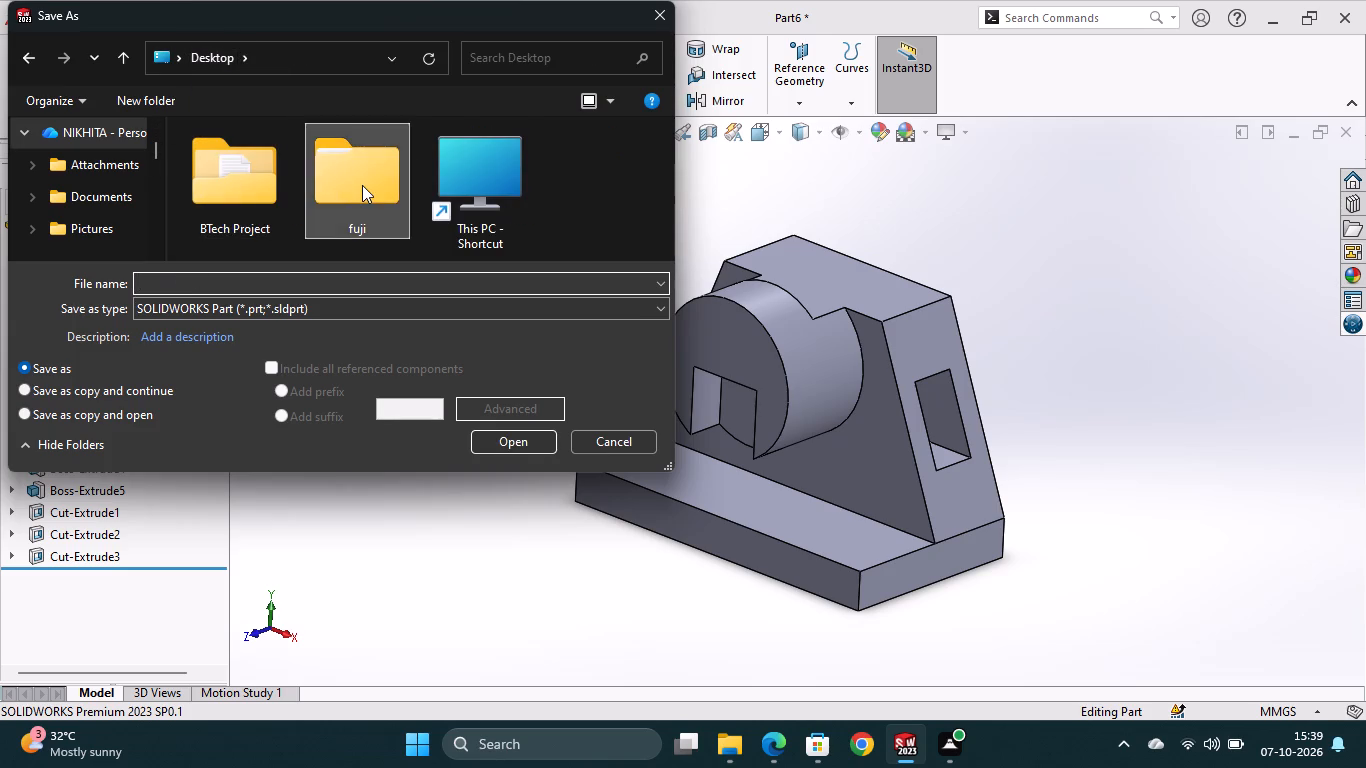
scroll(373, 189, down, 2)
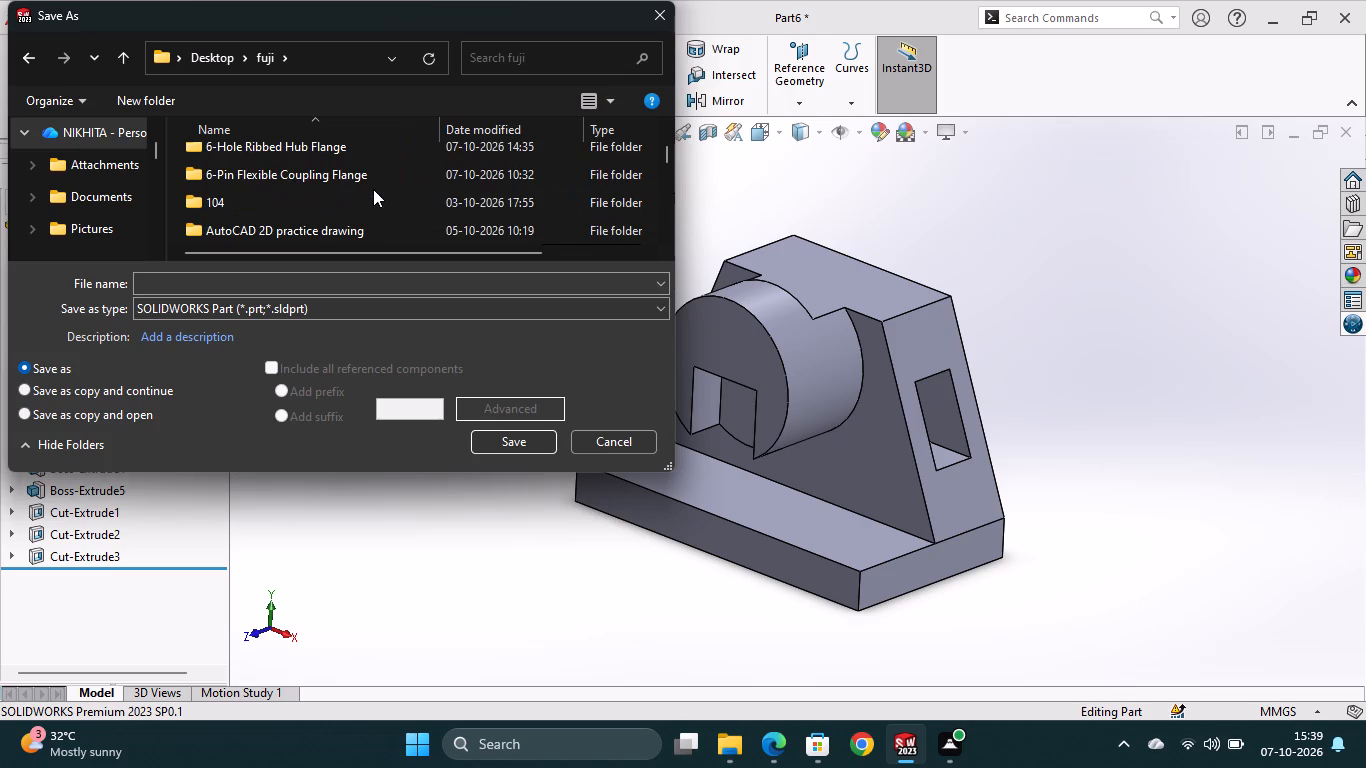
scroll(367, 199, down, 3)
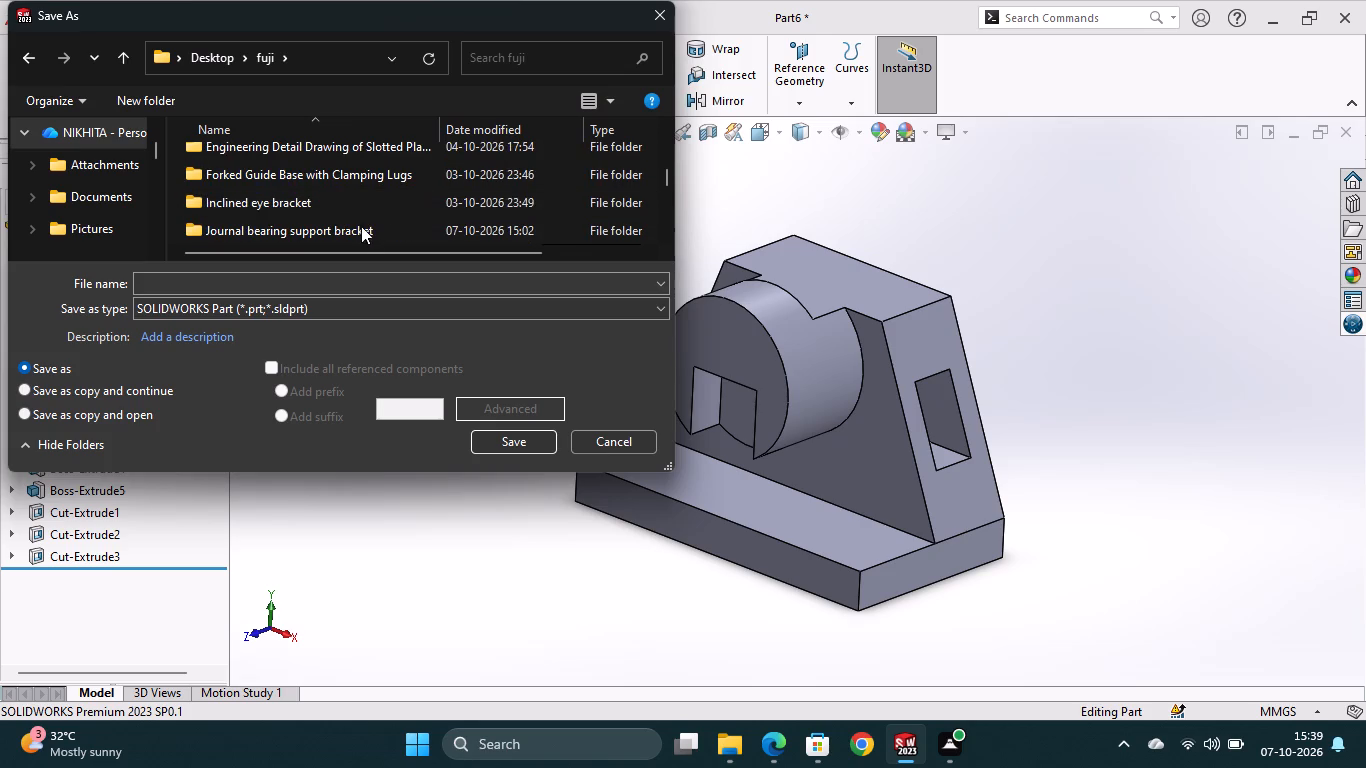
double_click(363, 231)
Name the part file "Journral bearing support bracket" and save it as a SOLIDWORKS Part in the chosen folder.
click(299, 276)
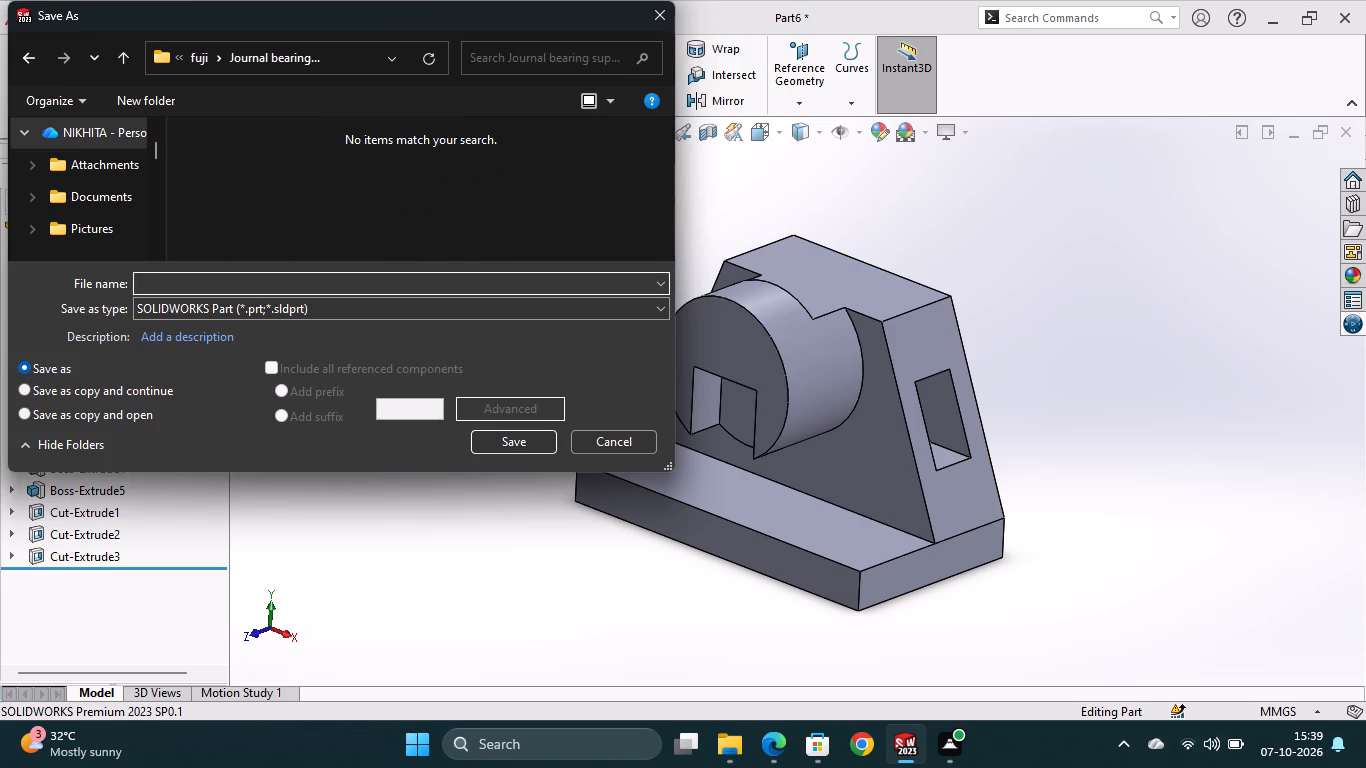
key(j)
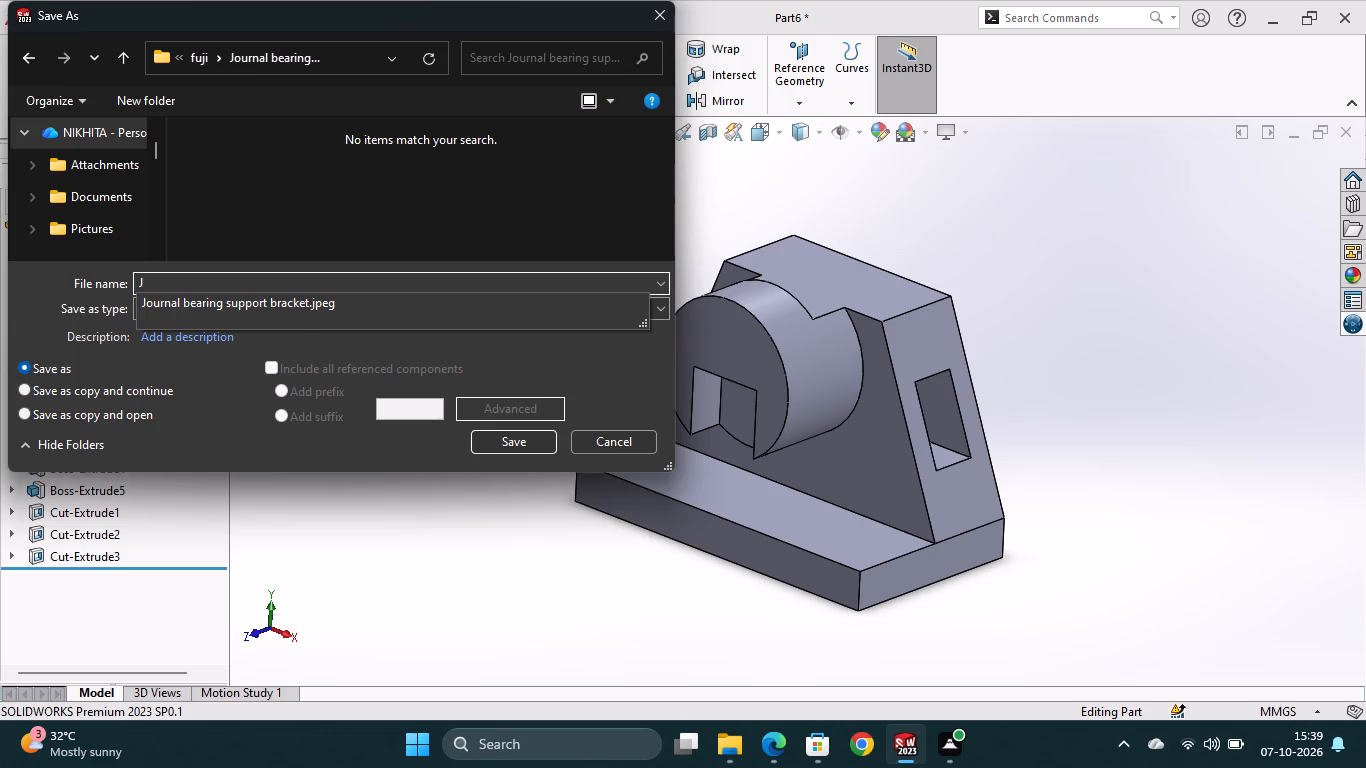
click(300, 306)
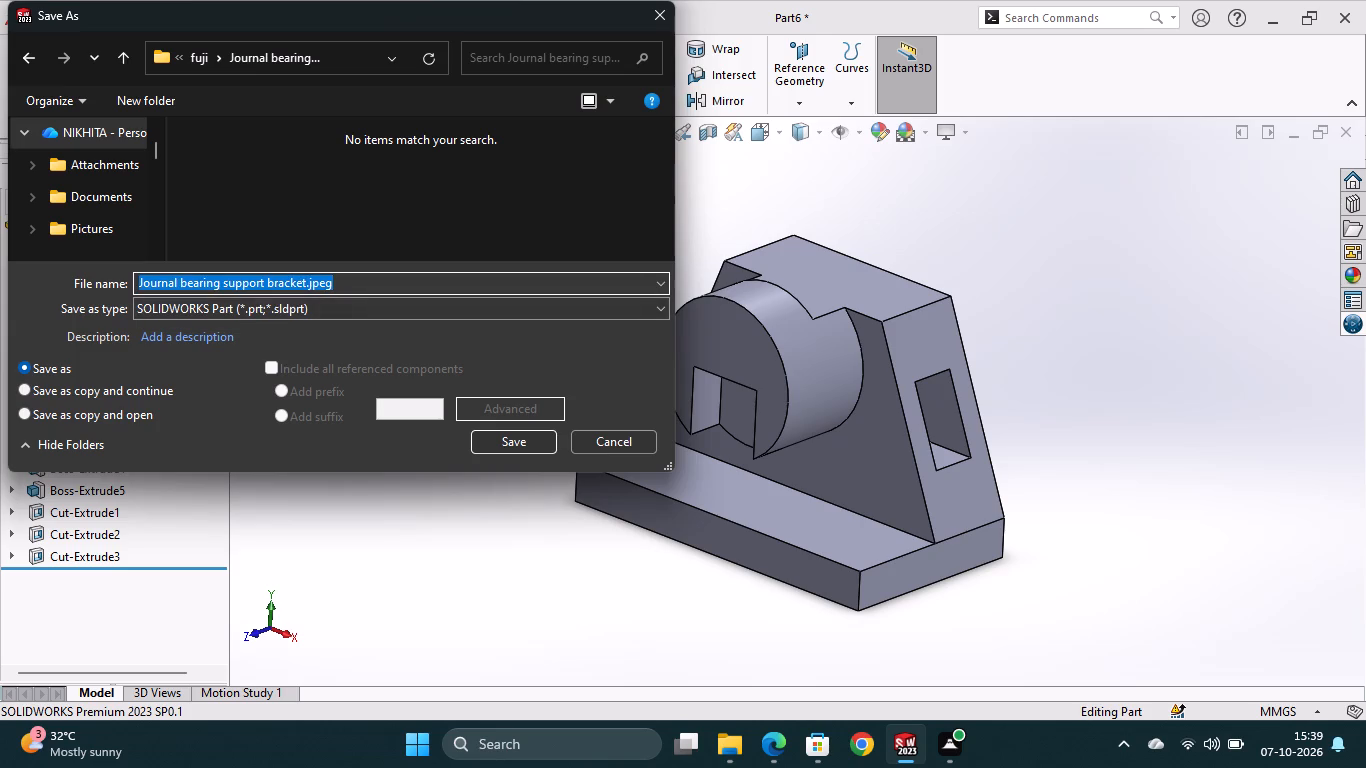
key(space)
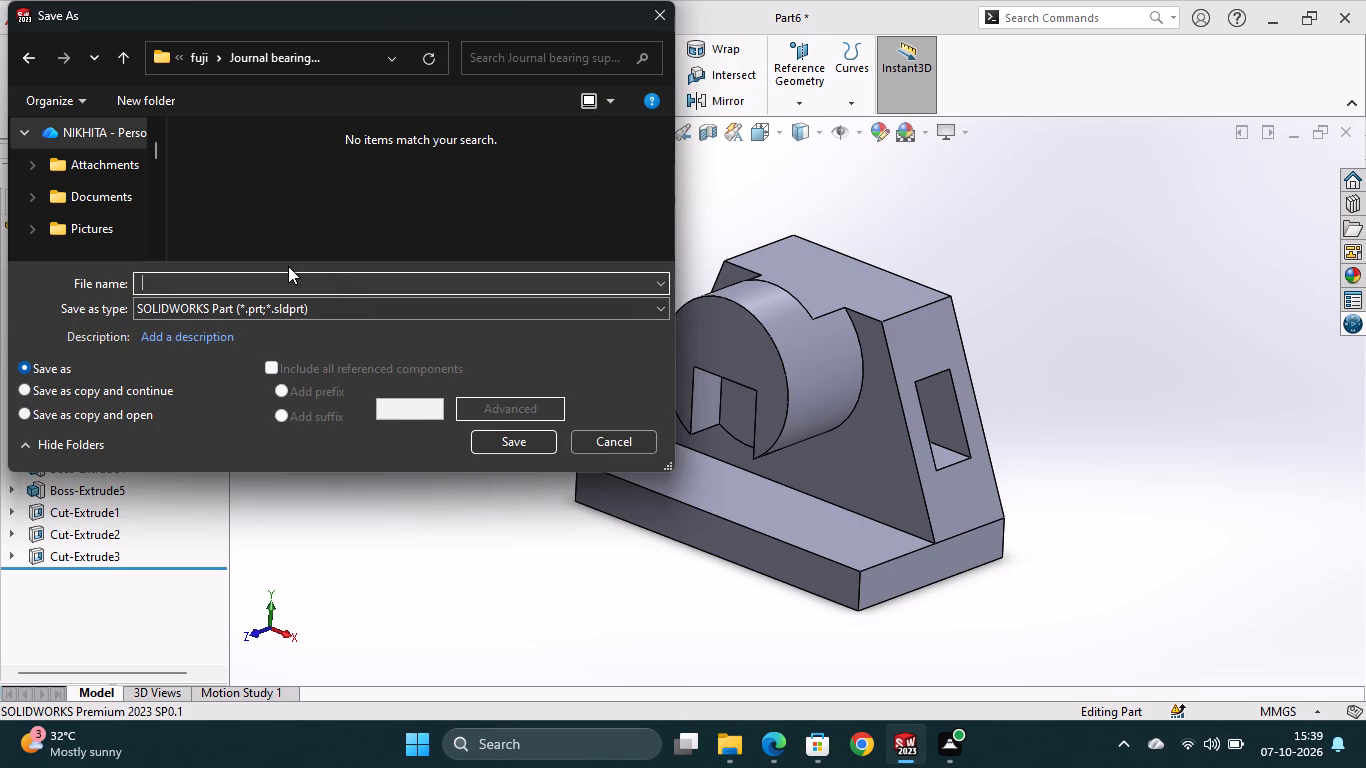
key(j)
key(BackSpace)
key(j)
text(OUR)
key(BackSpace)
key(BackSpace)
key(BackSpace)
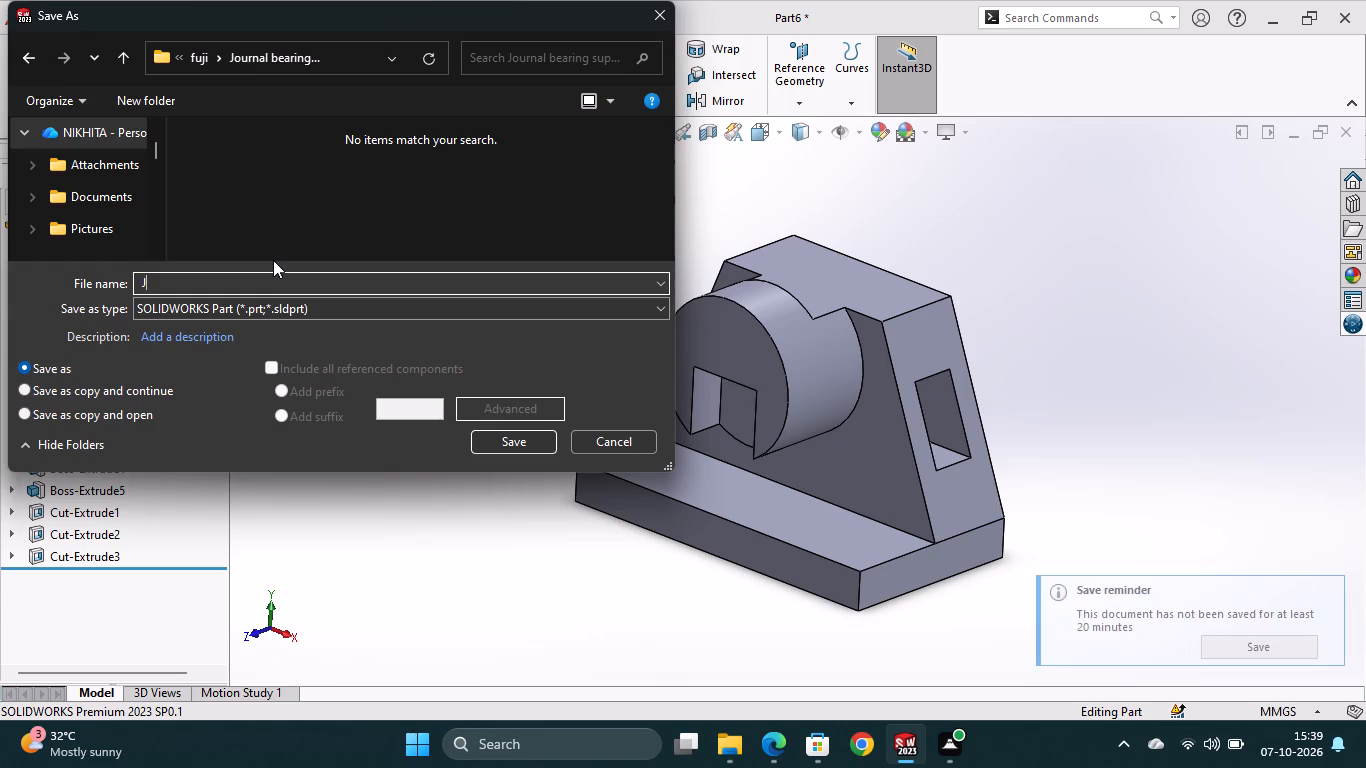
text(ou)
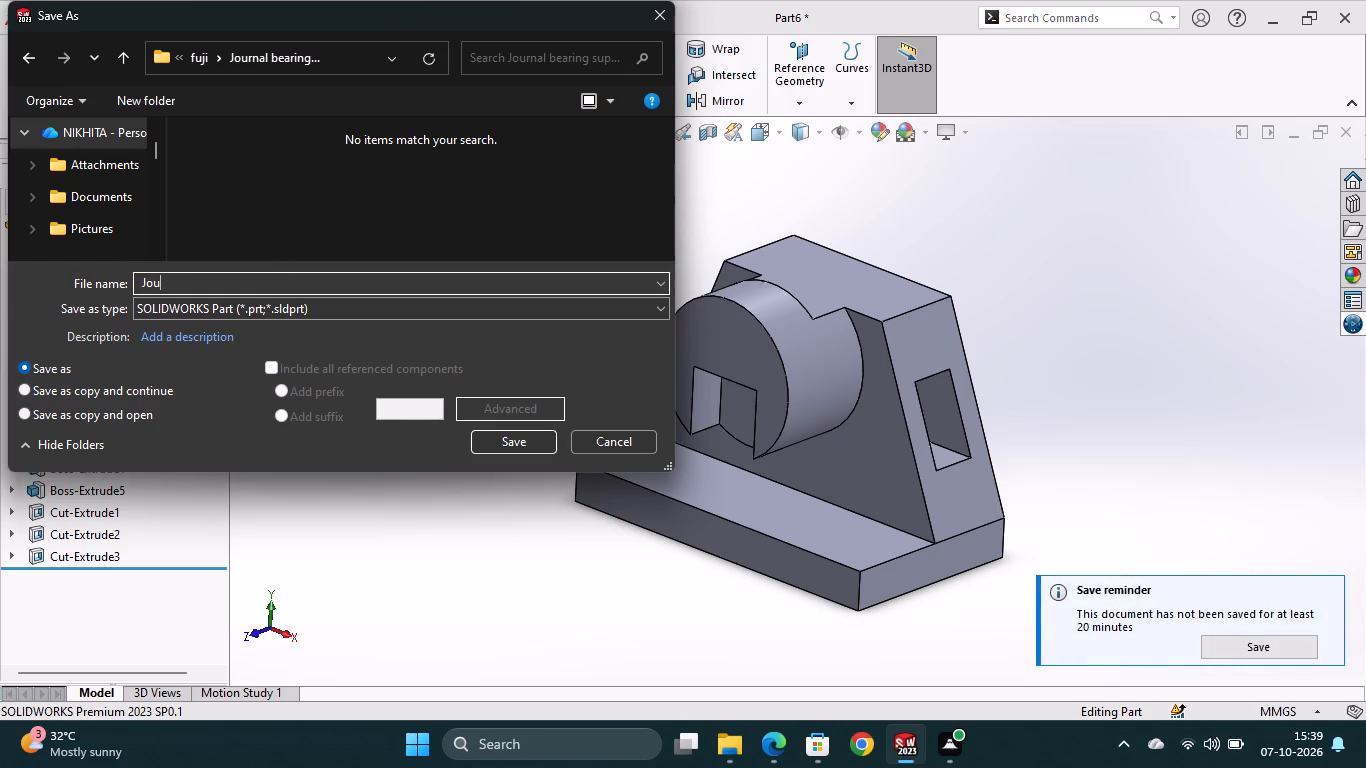
text(rn)
text(ral)
key(space)
text(bearing)
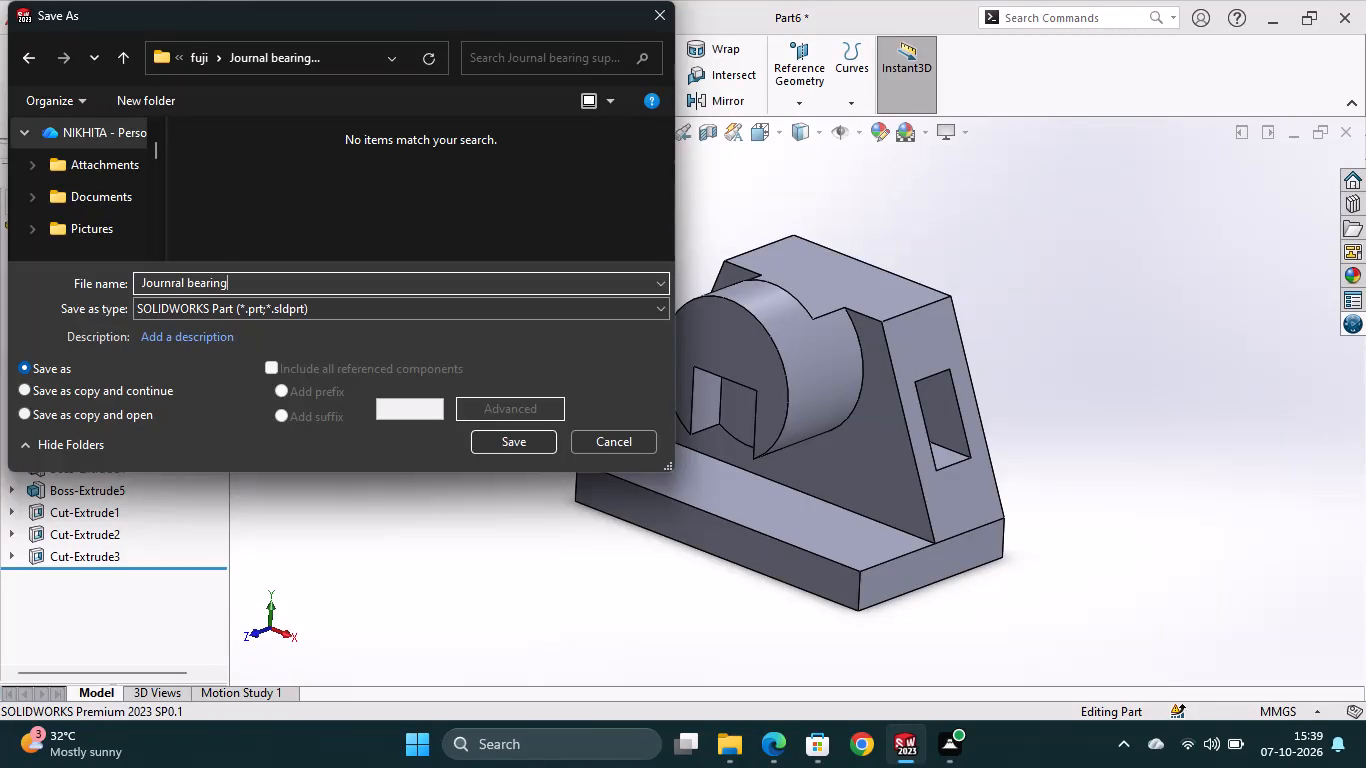
key(space)
text(support)
key(space)
text(bracket)
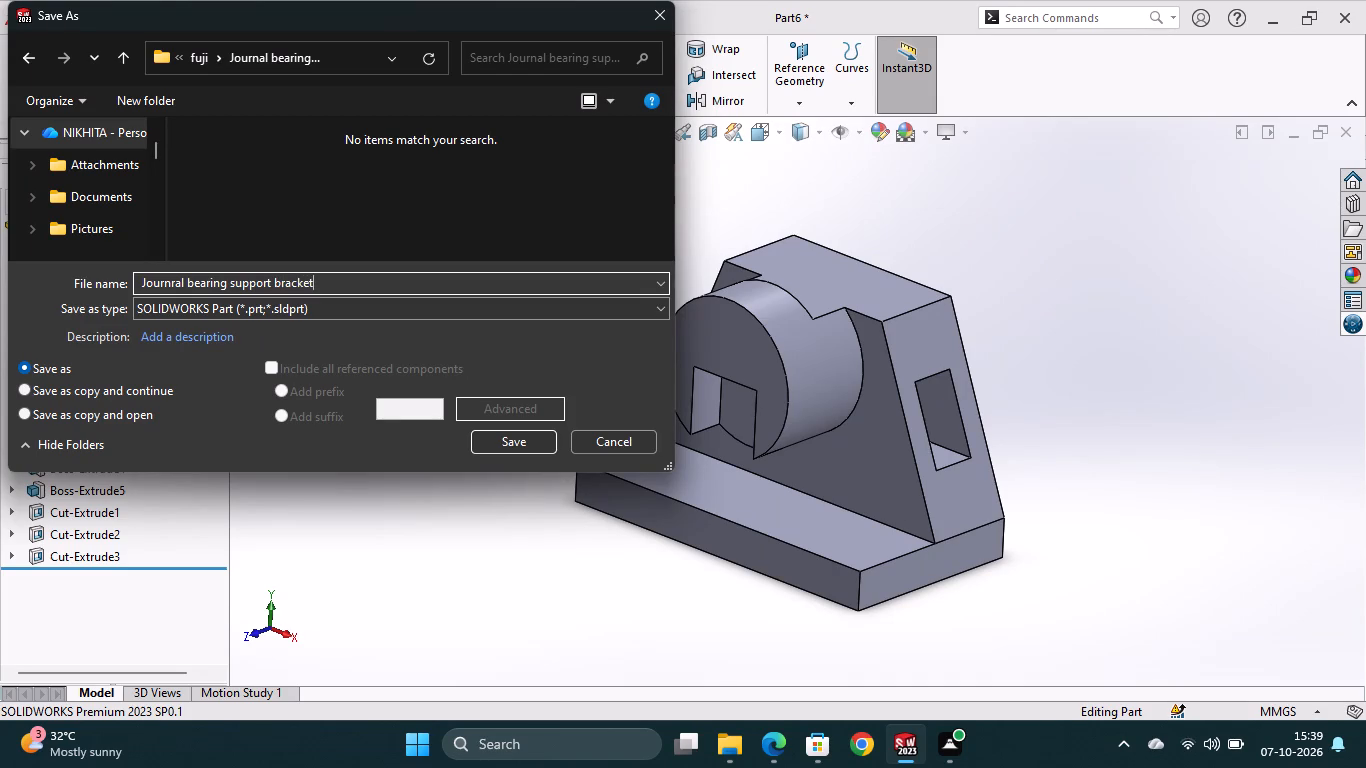
key(space)
click(501, 446)
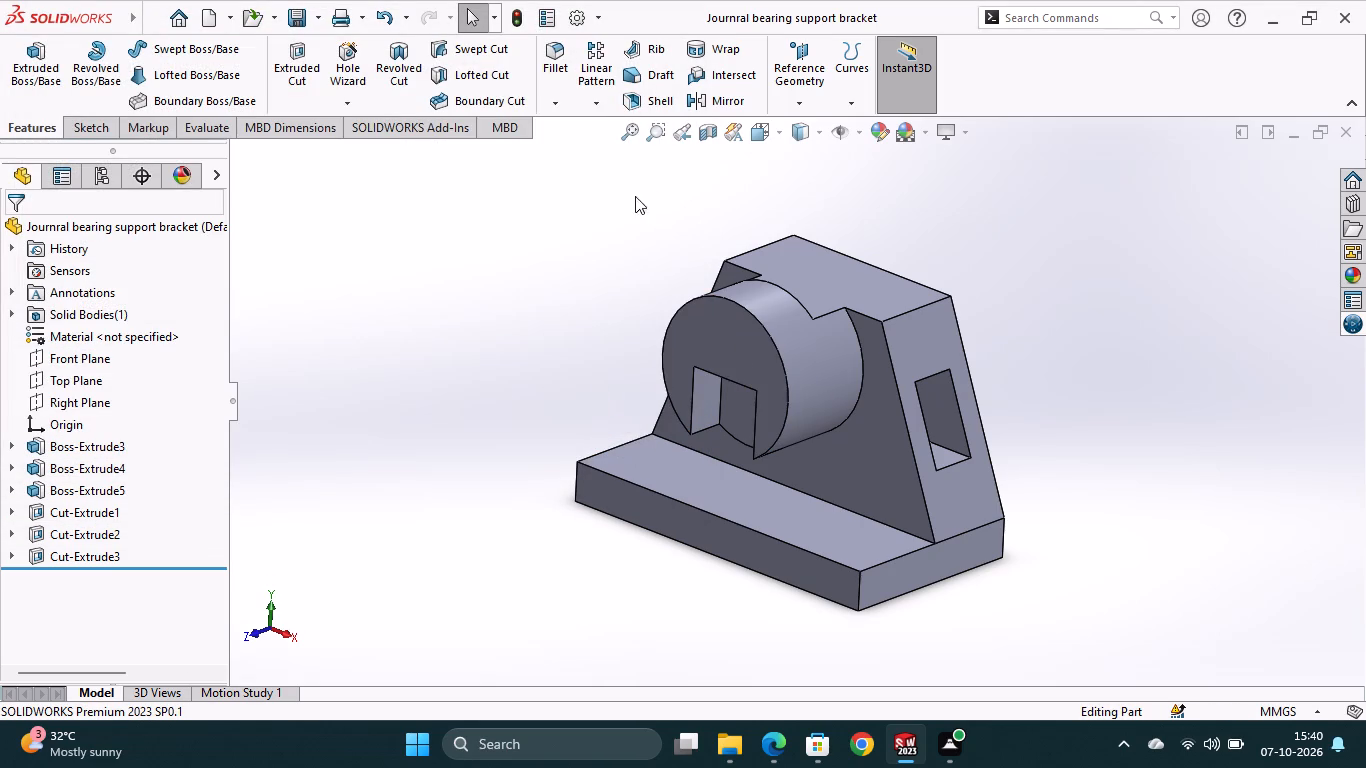
Save a PDF copy of the part in the same folder, keeping the file name Journral bearing support bracket.
click(322, 19)
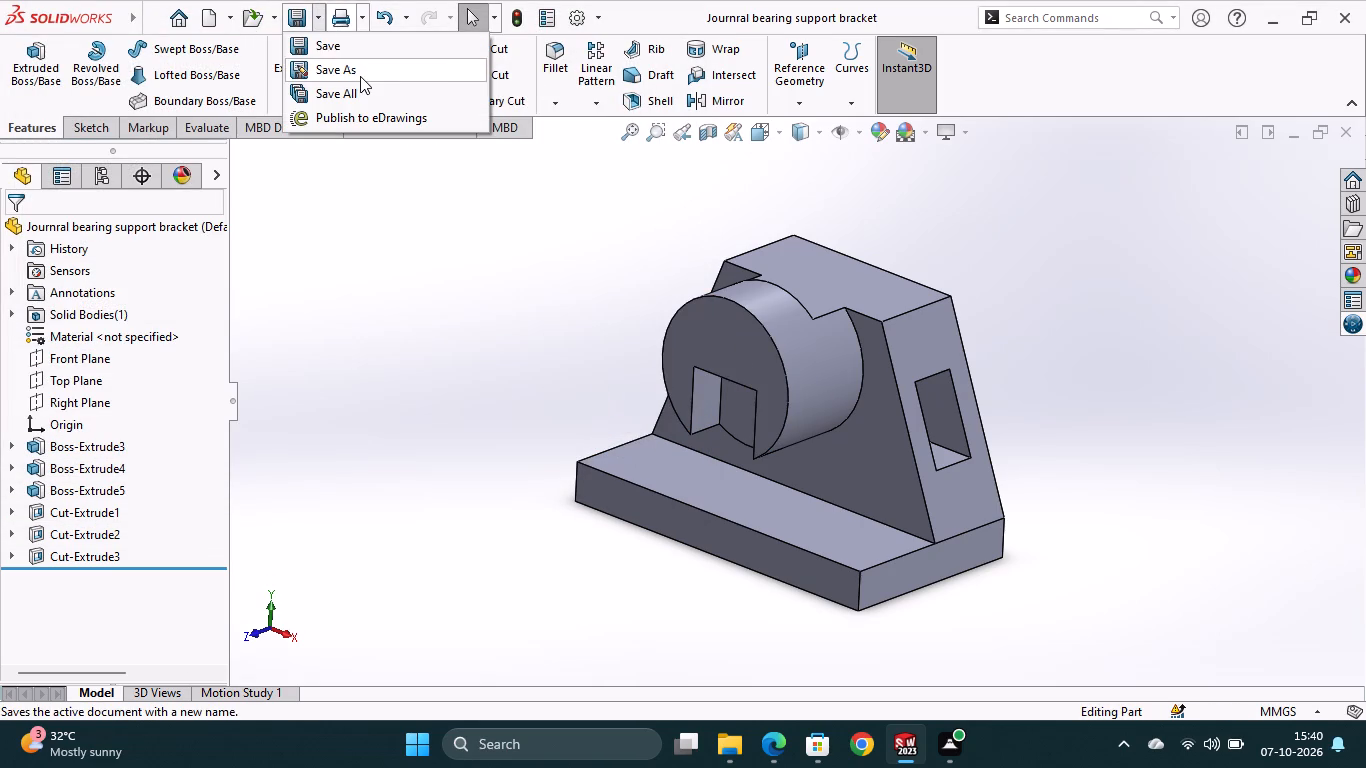
click(360, 76)
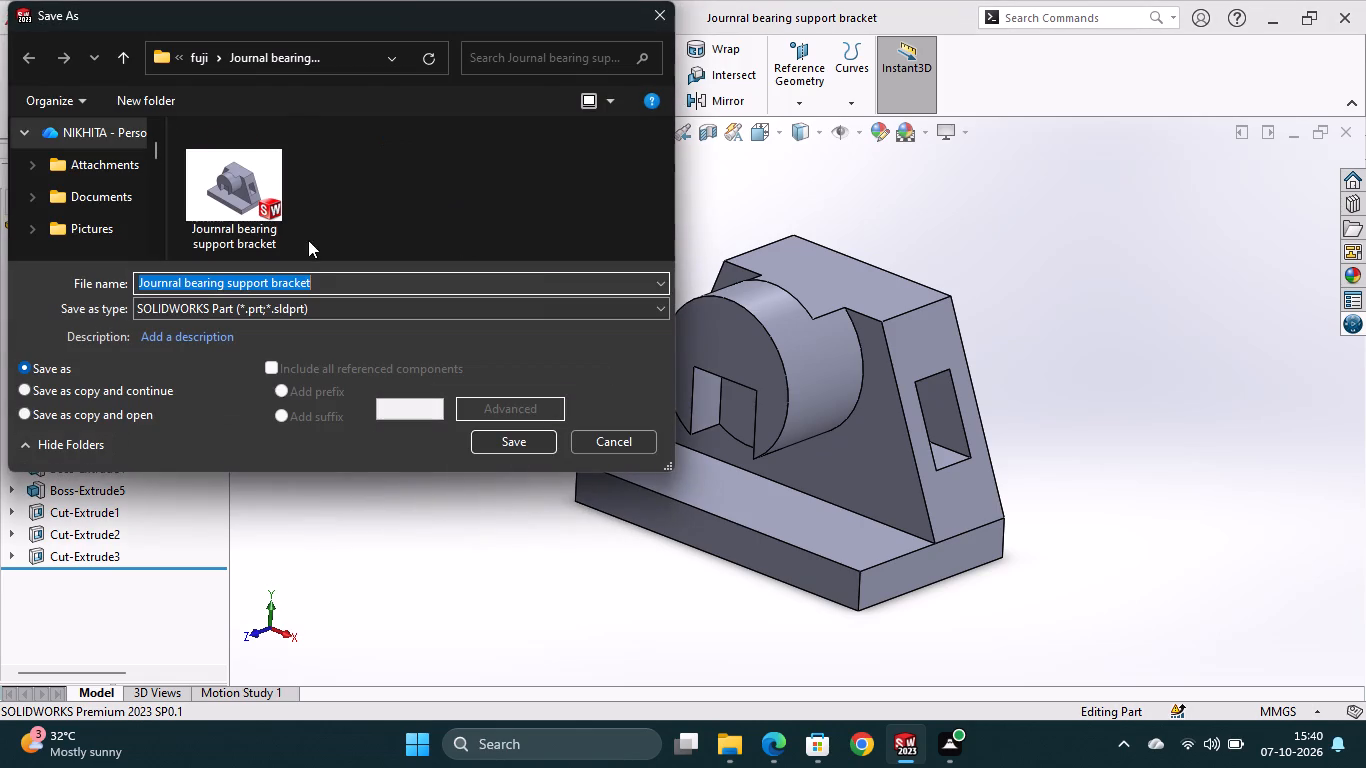
click(335, 302)
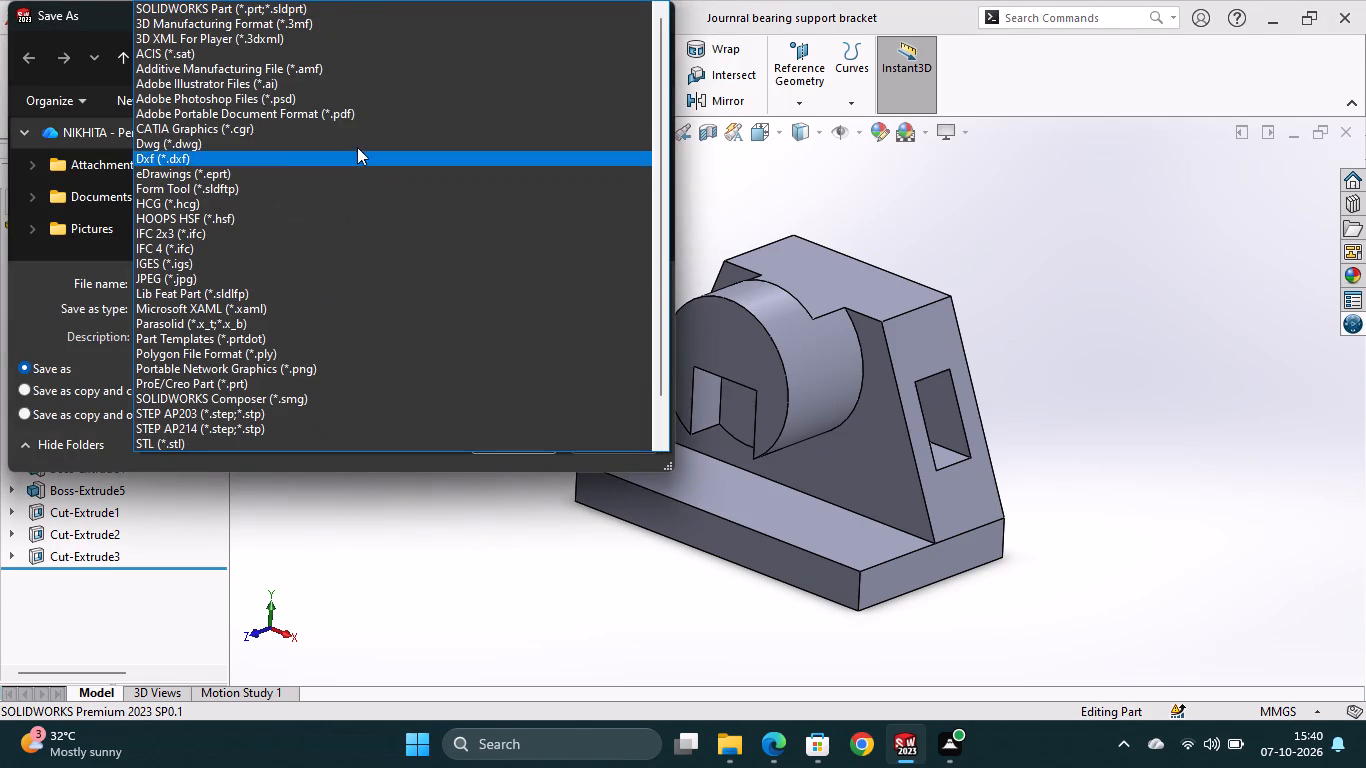
click(381, 119)
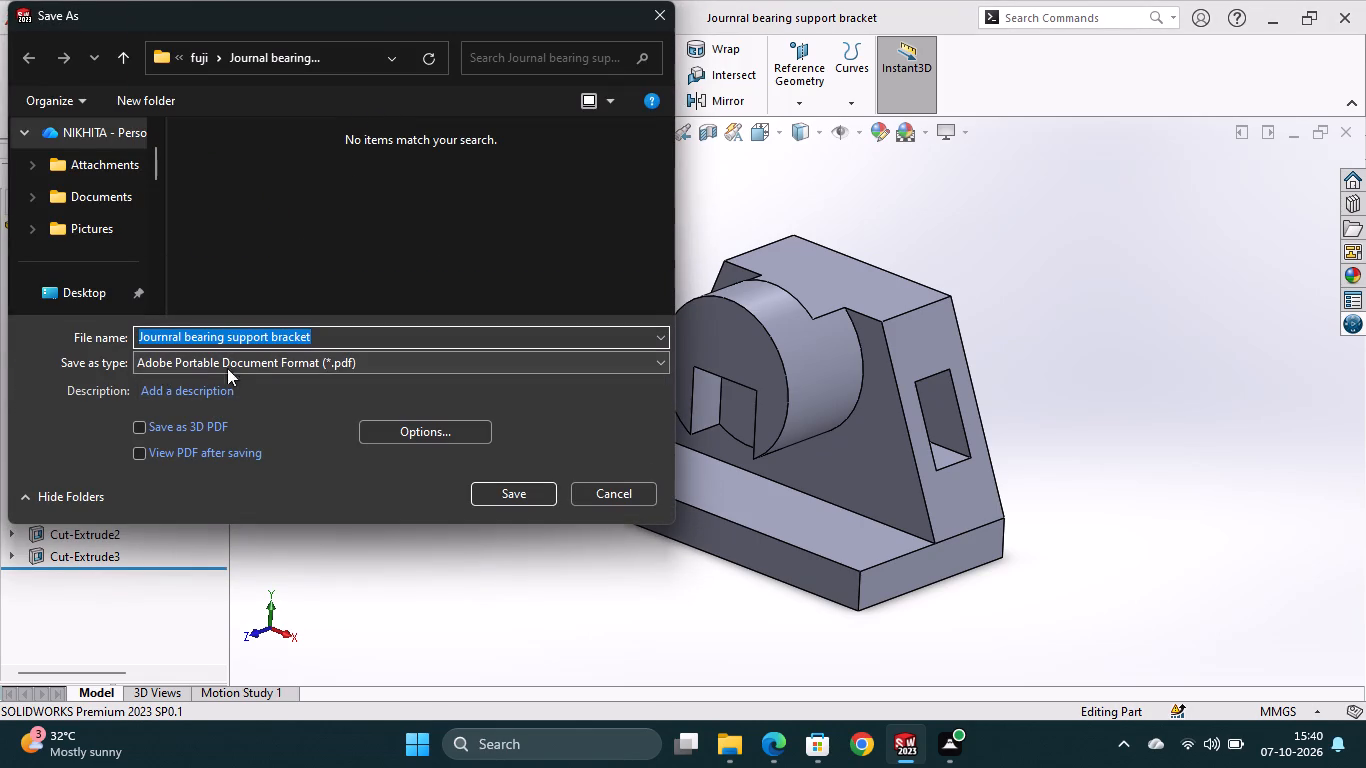
click(518, 493)
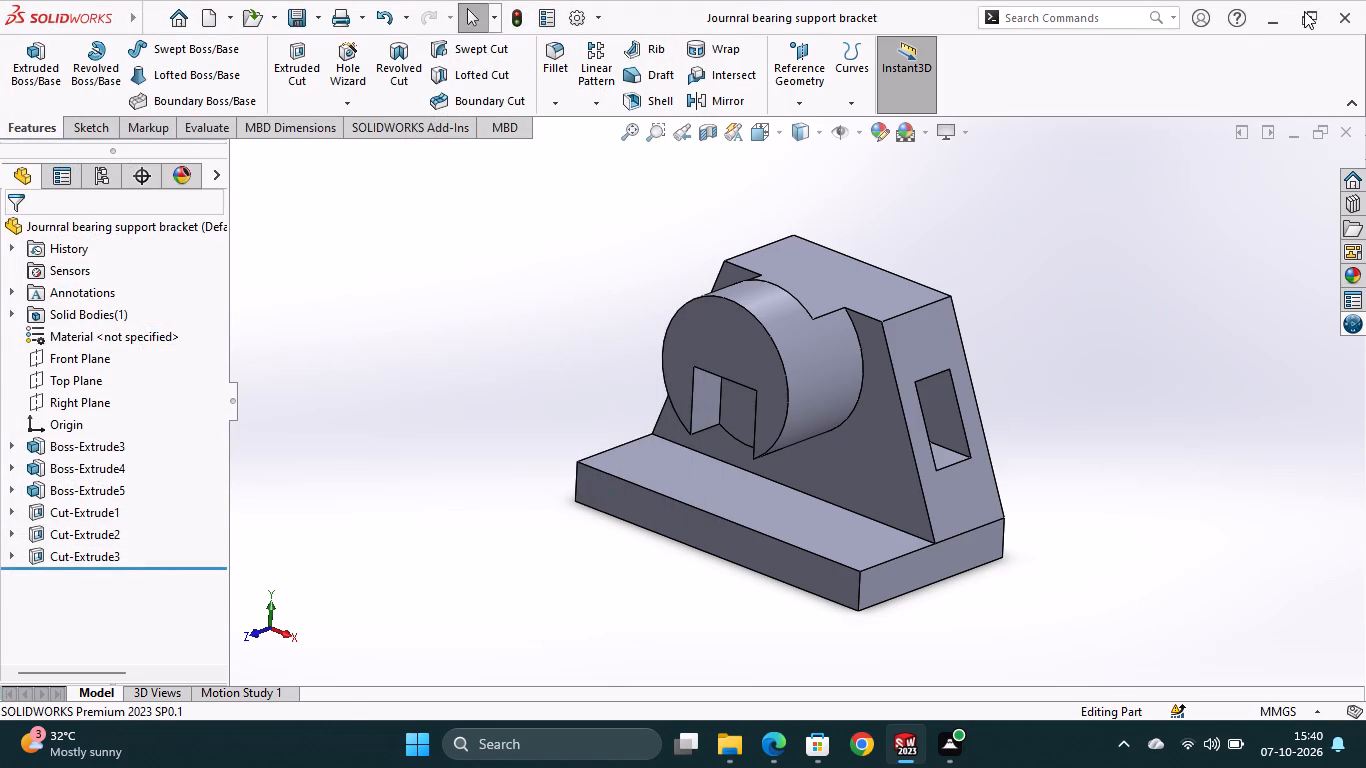